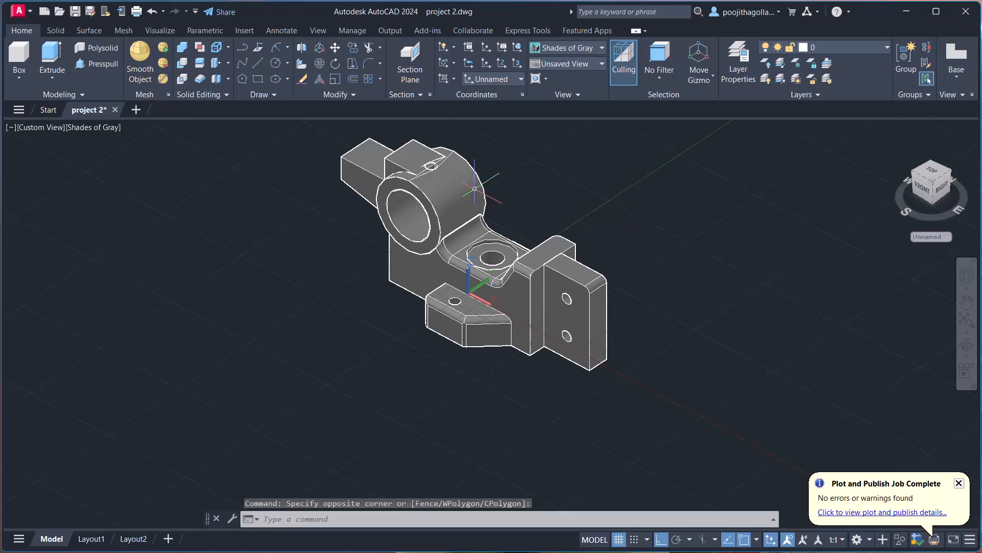
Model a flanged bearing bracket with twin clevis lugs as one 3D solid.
Create a new drawing and save it in the CAD folder as project 3.
left_click(139, 110)
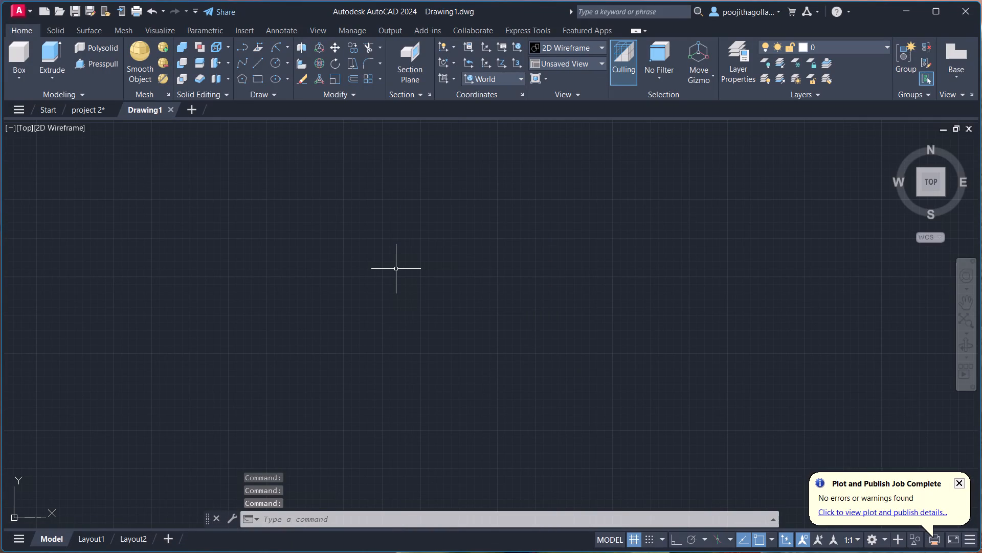
key("ctrl+s")
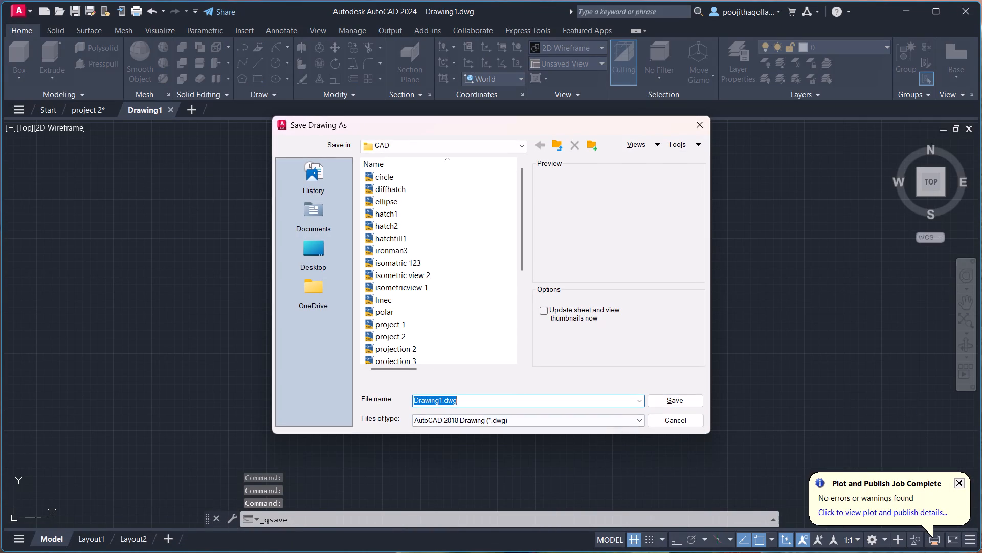
type("project")
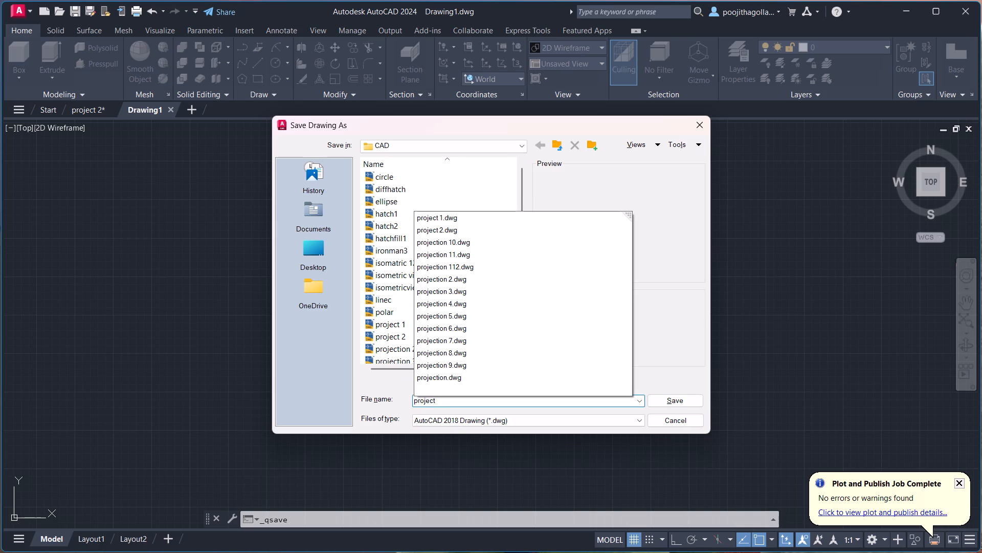
key("space")
type("3")
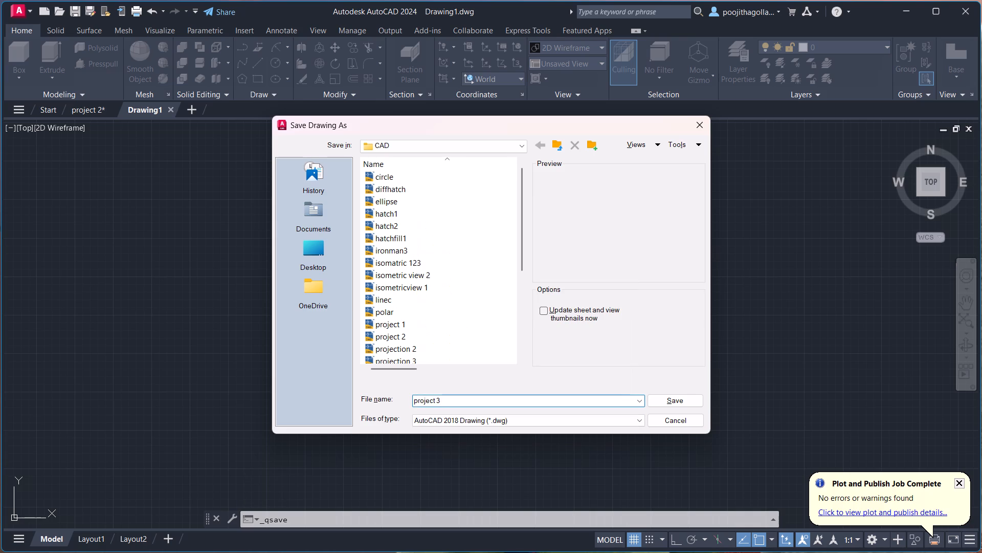
key("Return")
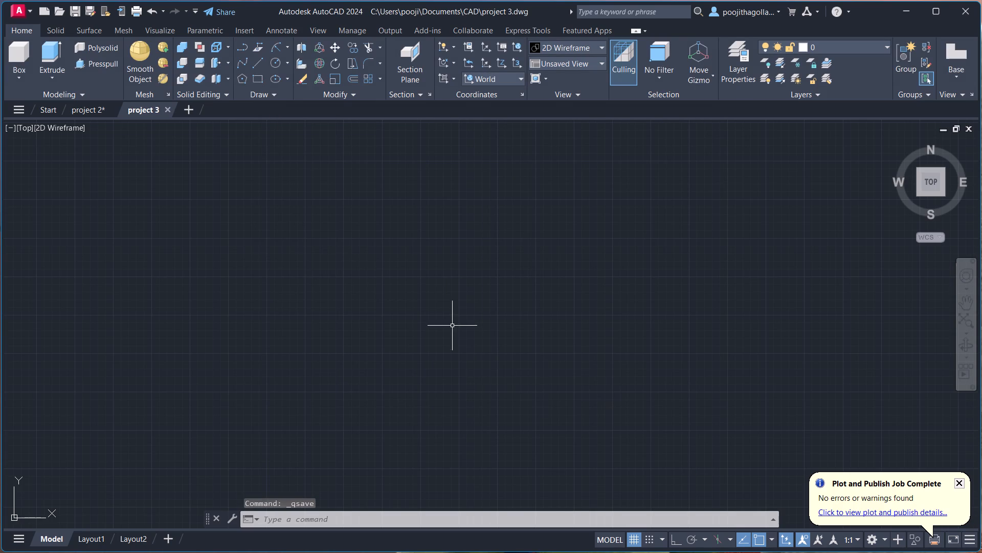
Set the new drawing's viewpoint to the Front view.
scroll(452, 326, "up", 1)
middle_click_drag(452, 326, 475, 287)
scroll(475, 287, "up", 1)
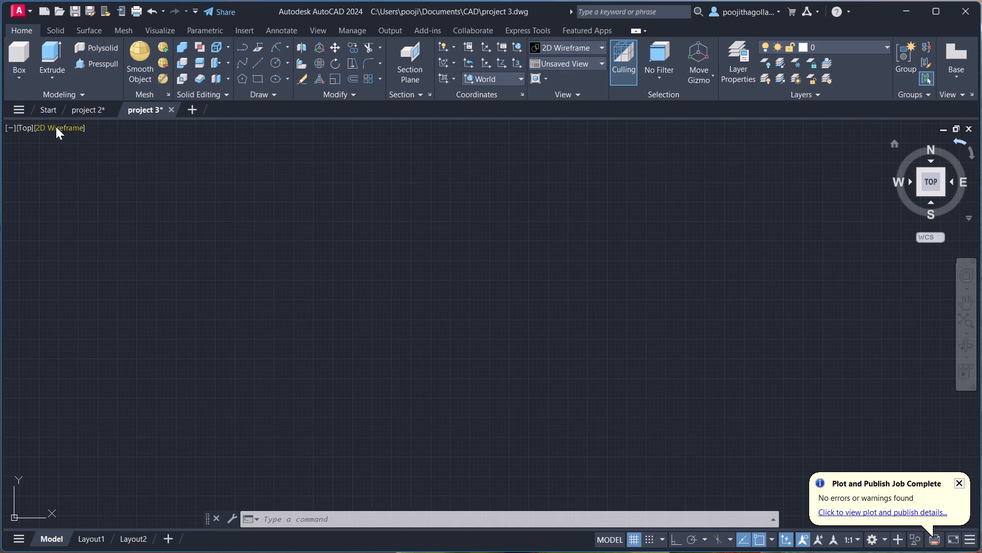
left_click(23, 129)
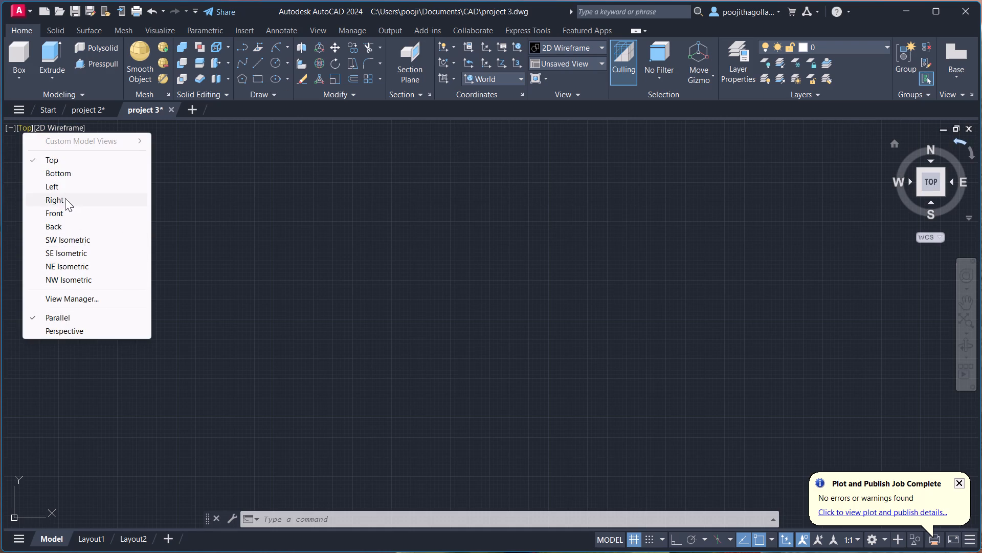
left_click(64, 217)
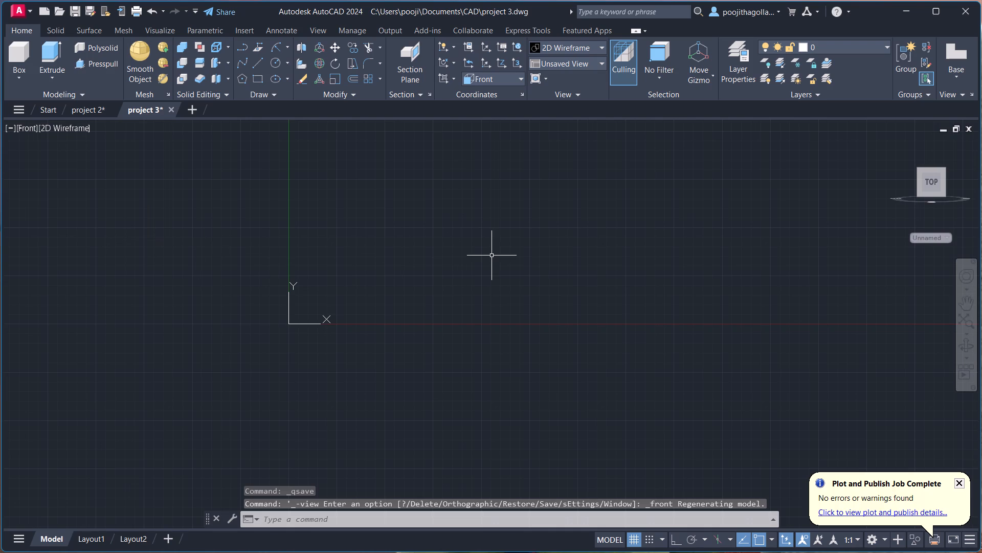
Draw a circle with a radius of 35 in the front plane.
scroll(492, 256, "up", 3)
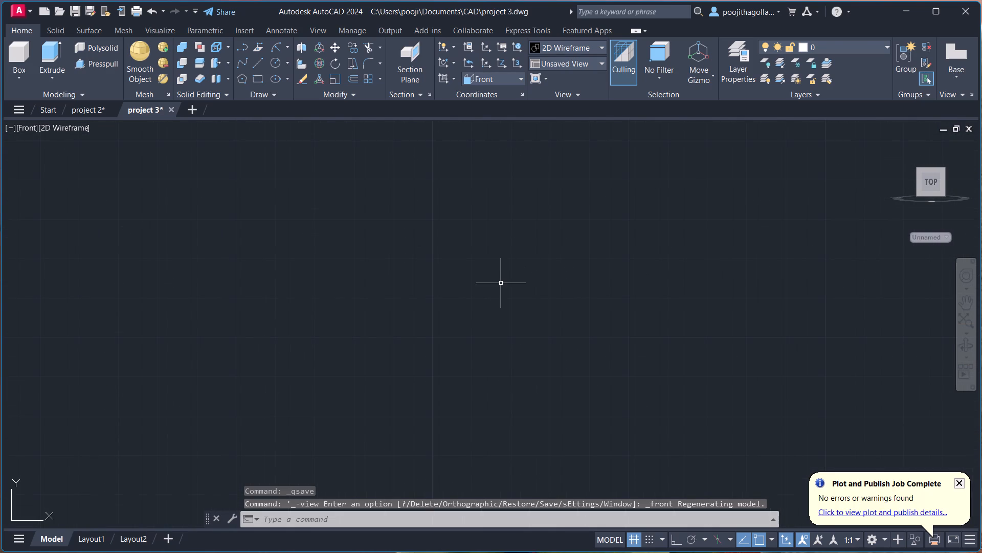
key("c")
key("Return")
left_click(440, 282)
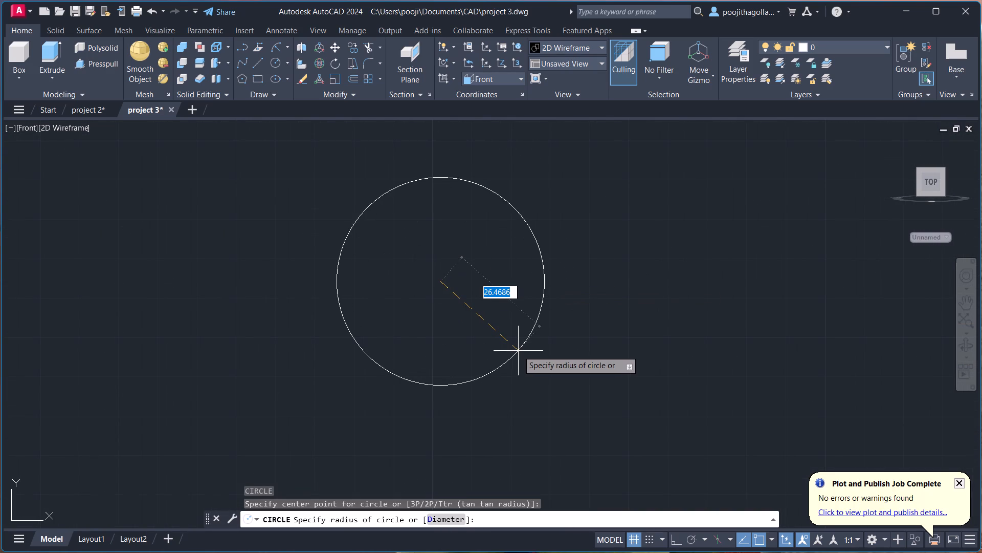
type("35")
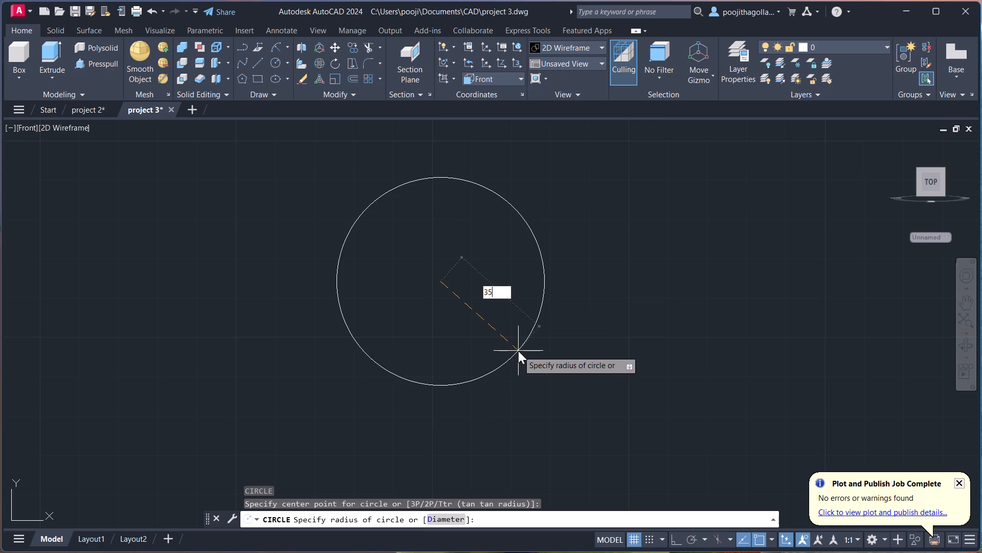
key("Return")
Draw a concentric circle with a radius of 20 at the centre of the 35-radius circle.
key("c")
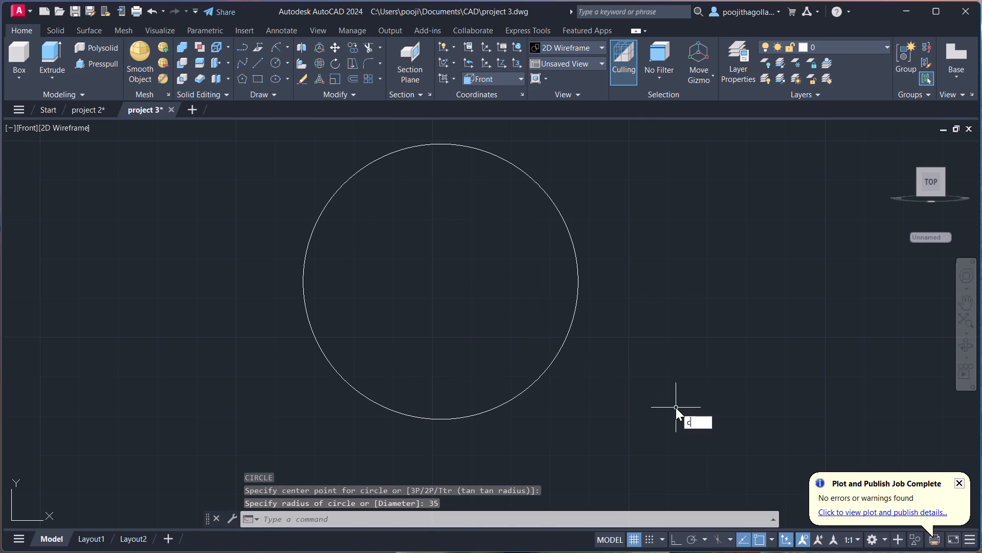
key("Return")
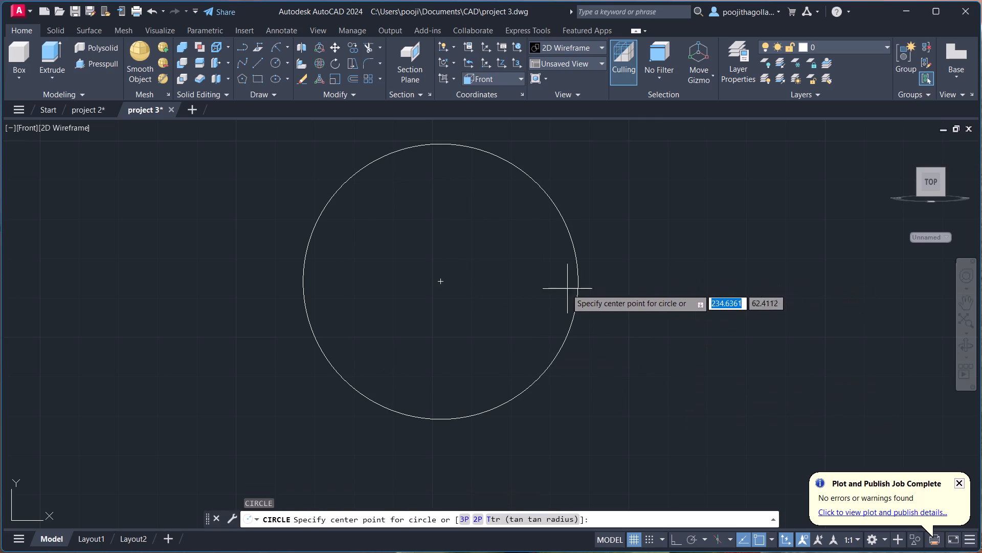
left_click(443, 285)
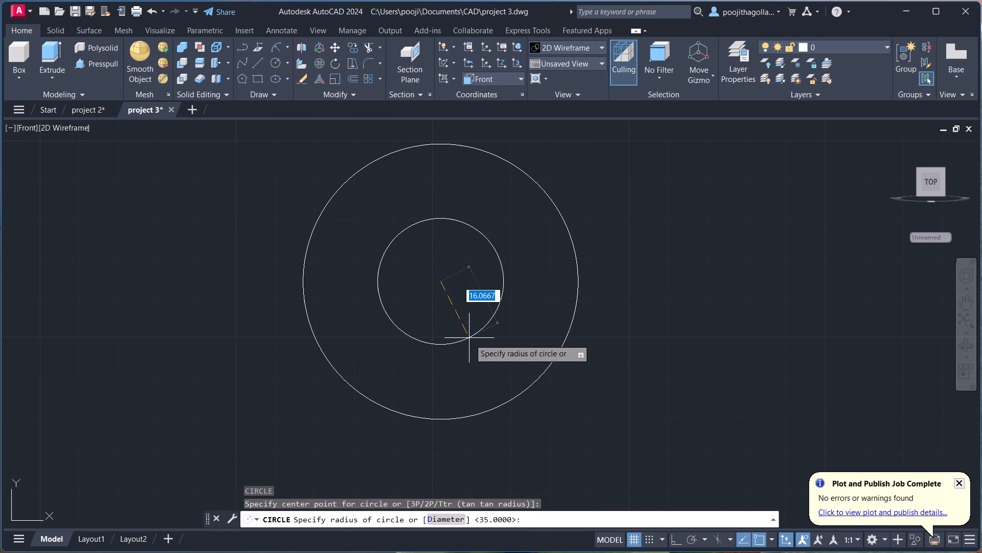
type("20")
key("Return")
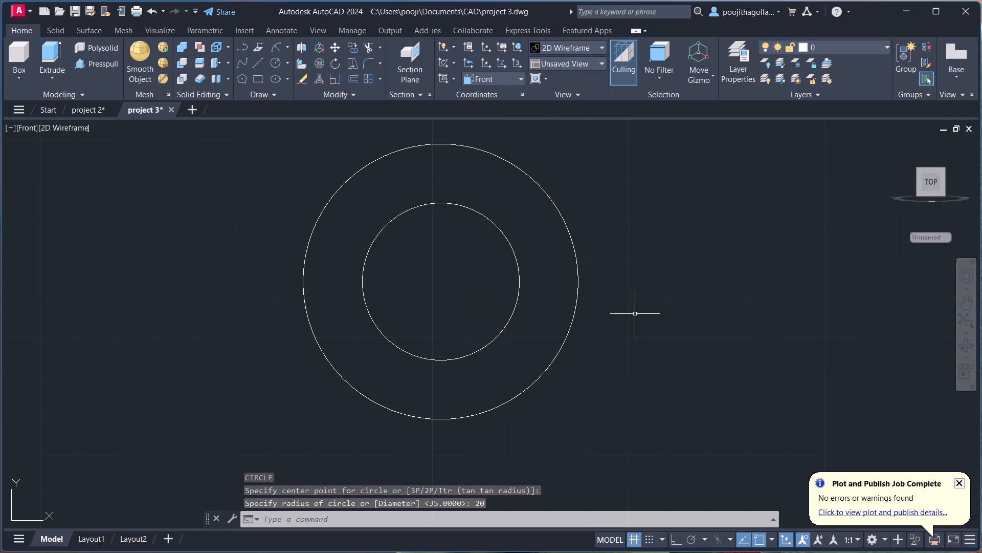
Orbit from the front view to an angled 3D view of the two circles.
middle_click_drag(635, 314, 665, 322)
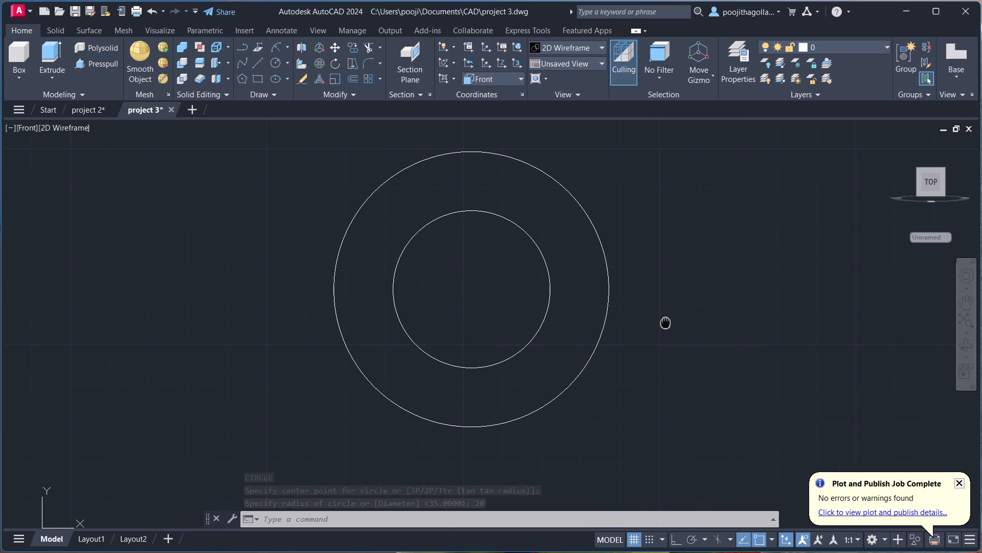
middle_click_drag(665, 322, 678, 329)
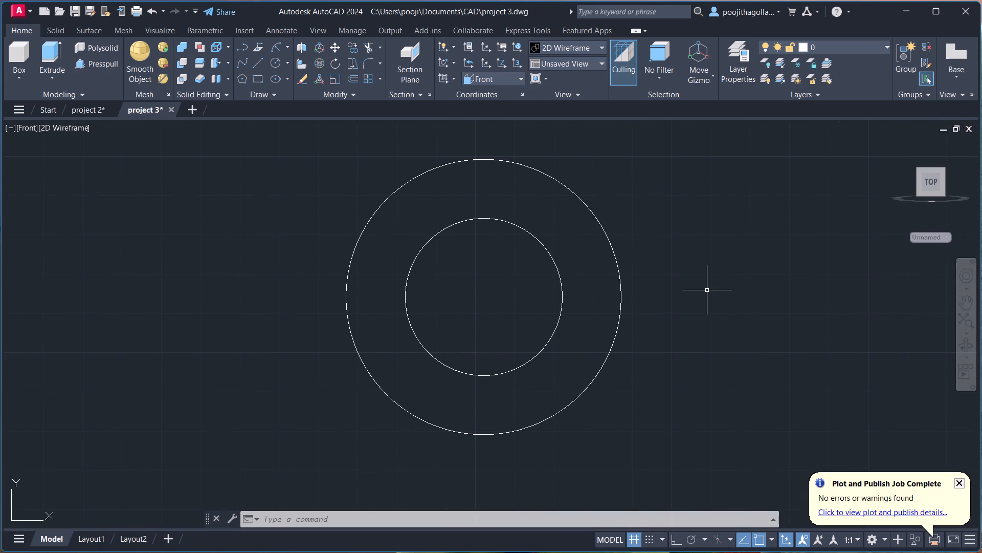
left_click(969, 342)
left_click_drag(787, 264, 731, 305)
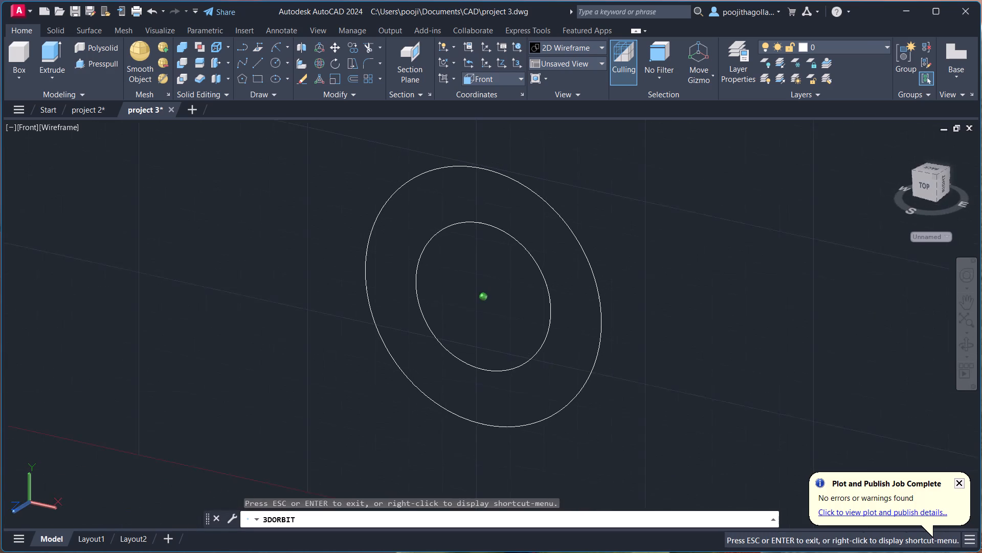
left_click_drag(731, 305, 731, 313)
key("Escape")
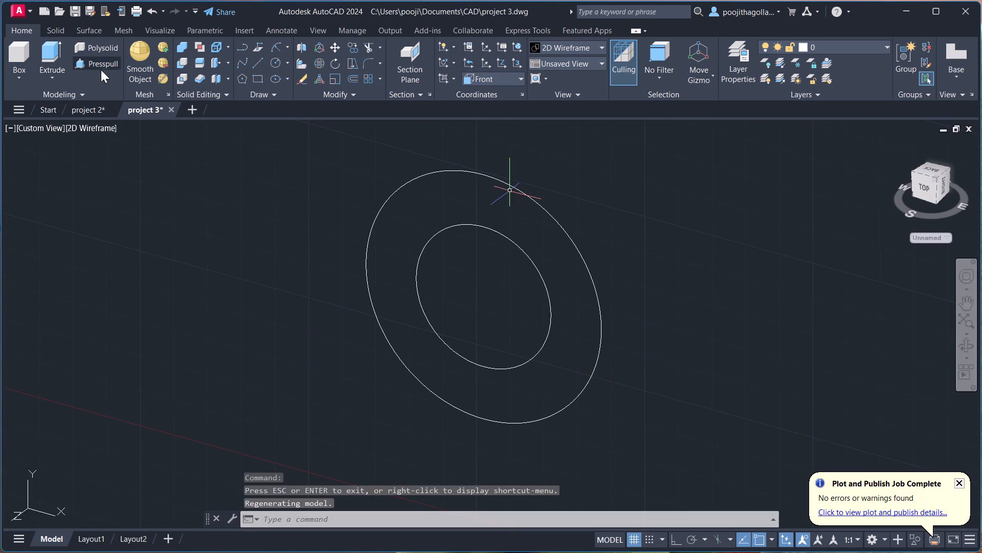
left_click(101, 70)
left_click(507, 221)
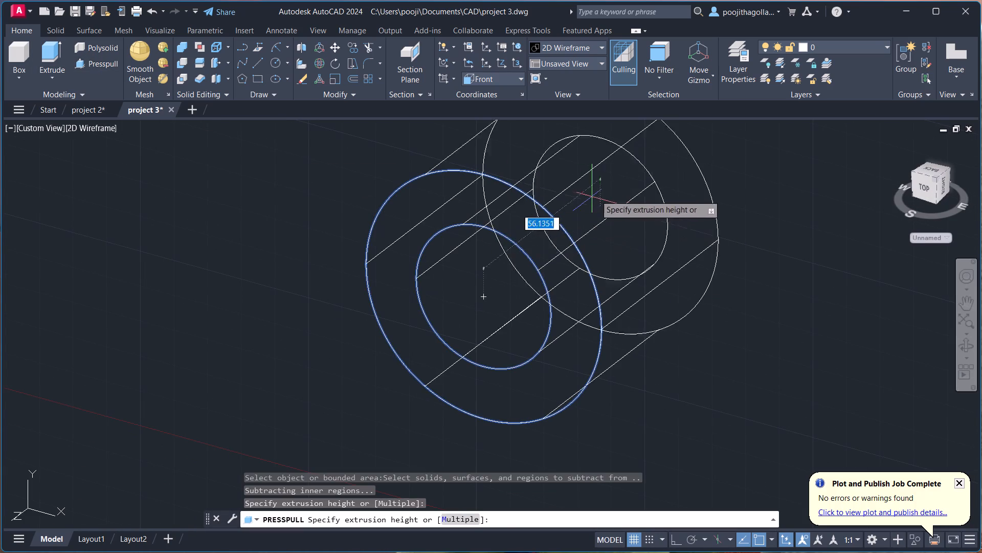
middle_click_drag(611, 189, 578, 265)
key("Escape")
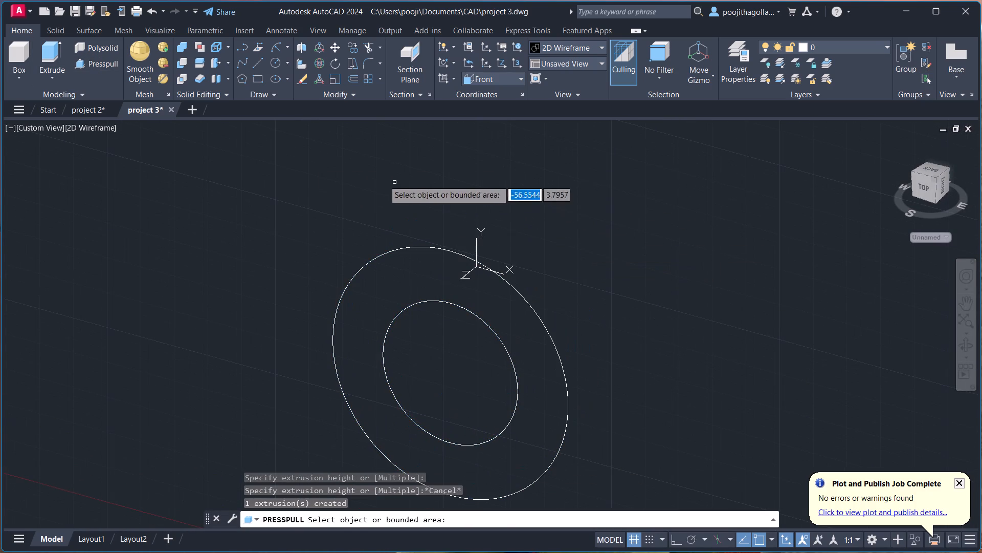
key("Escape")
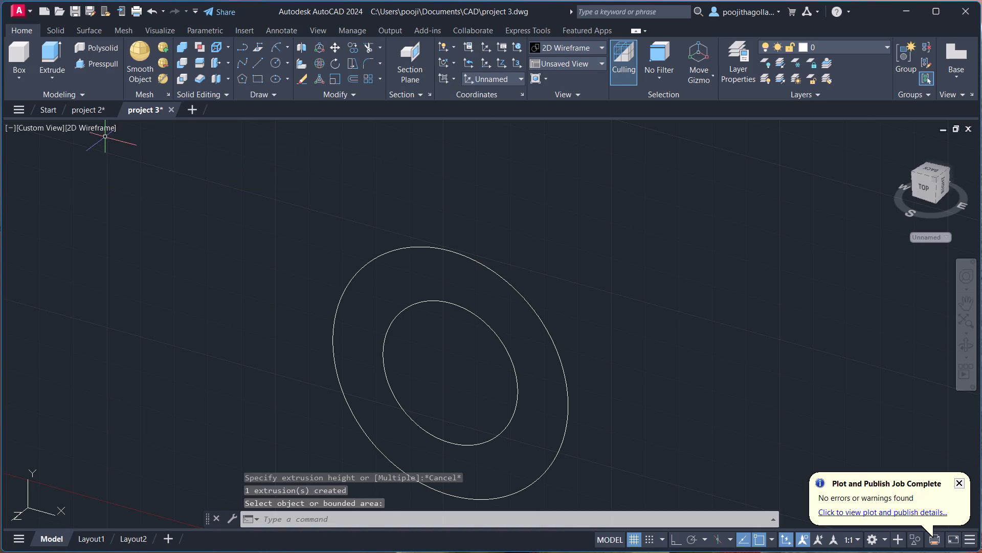
Set the visual style to Shades of Gray.
left_click(103, 131)
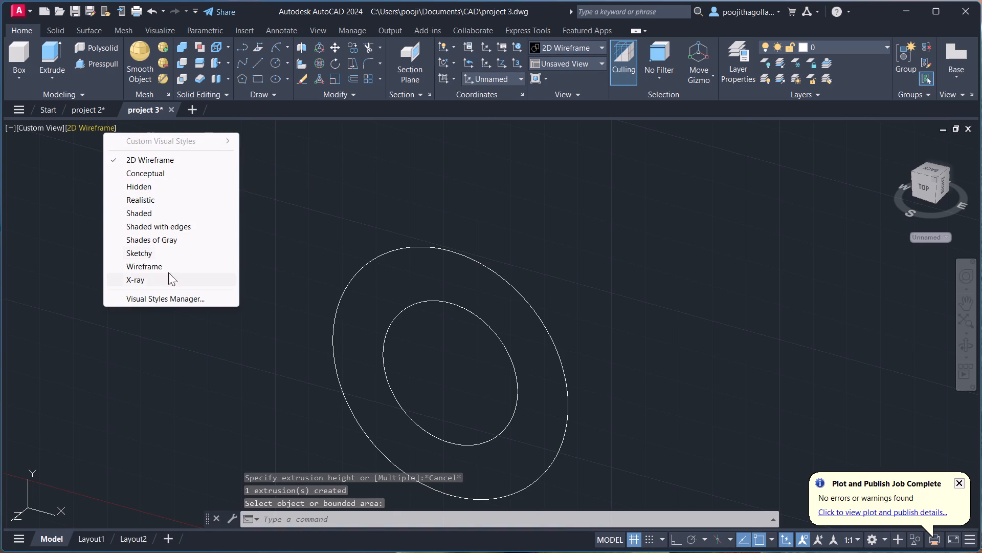
left_click(173, 239)
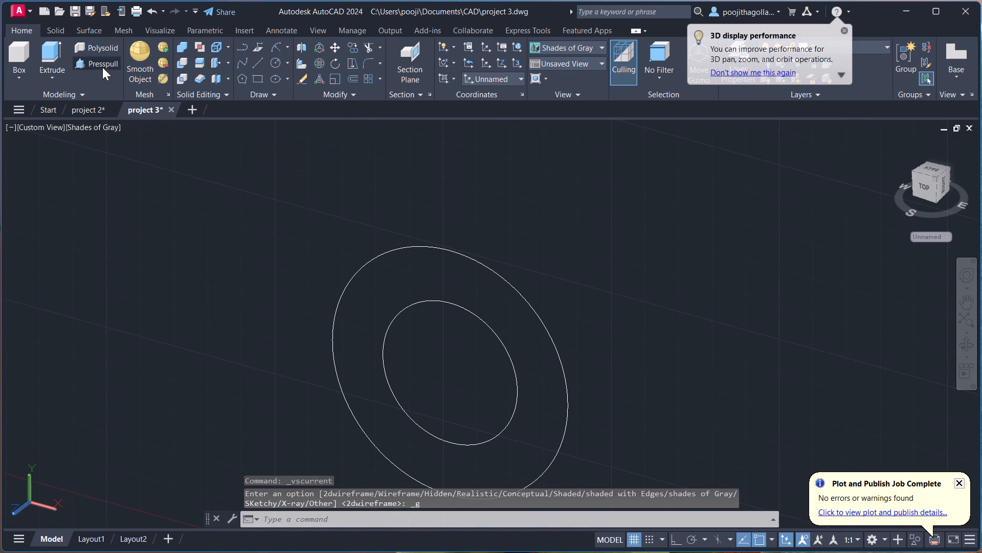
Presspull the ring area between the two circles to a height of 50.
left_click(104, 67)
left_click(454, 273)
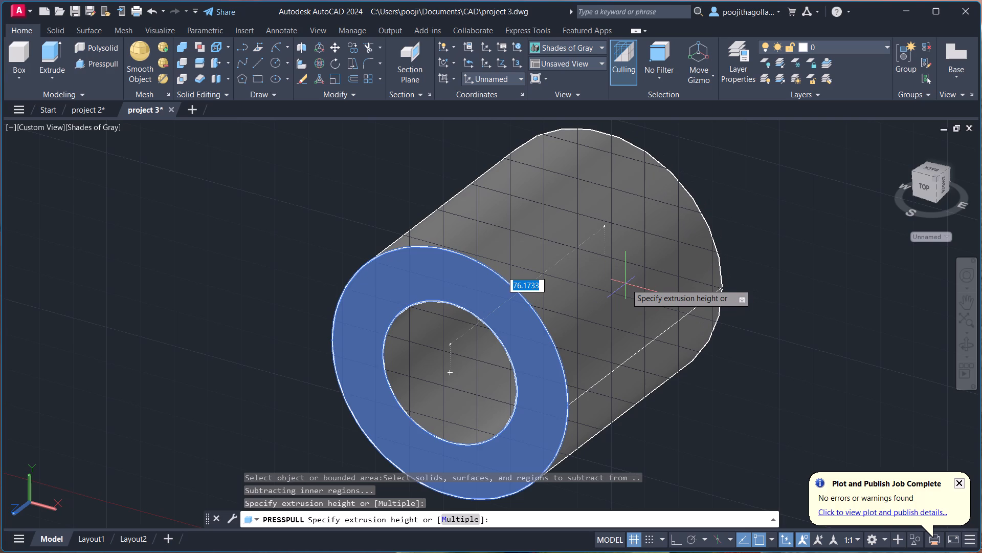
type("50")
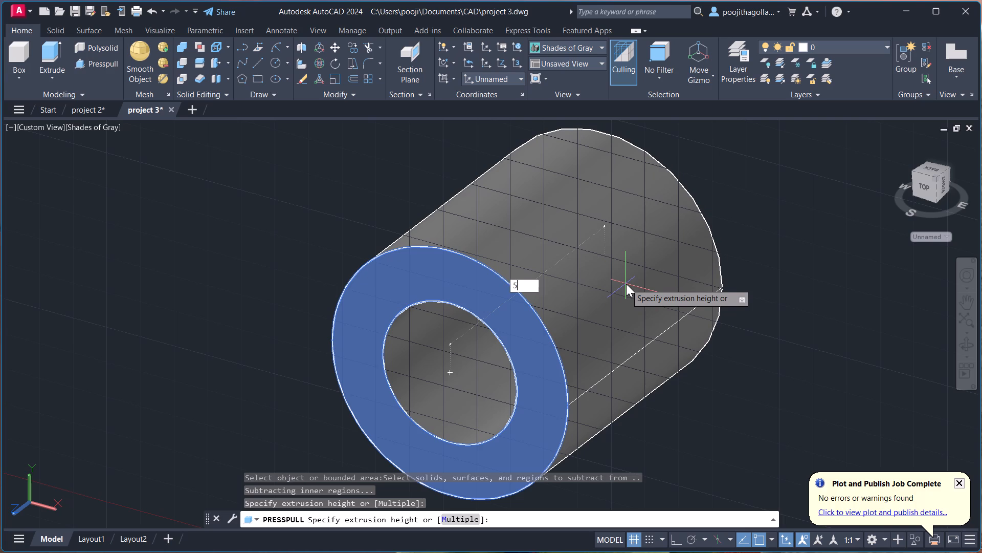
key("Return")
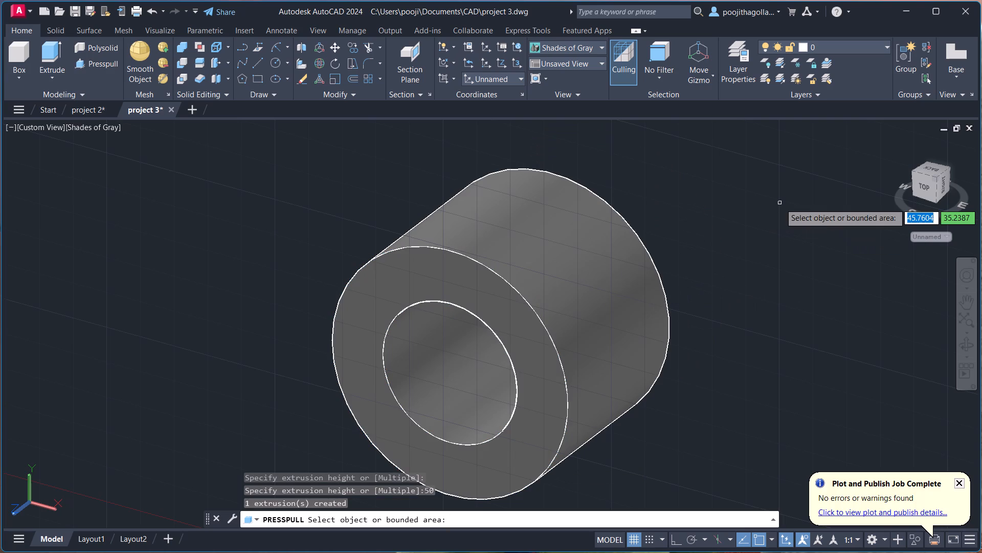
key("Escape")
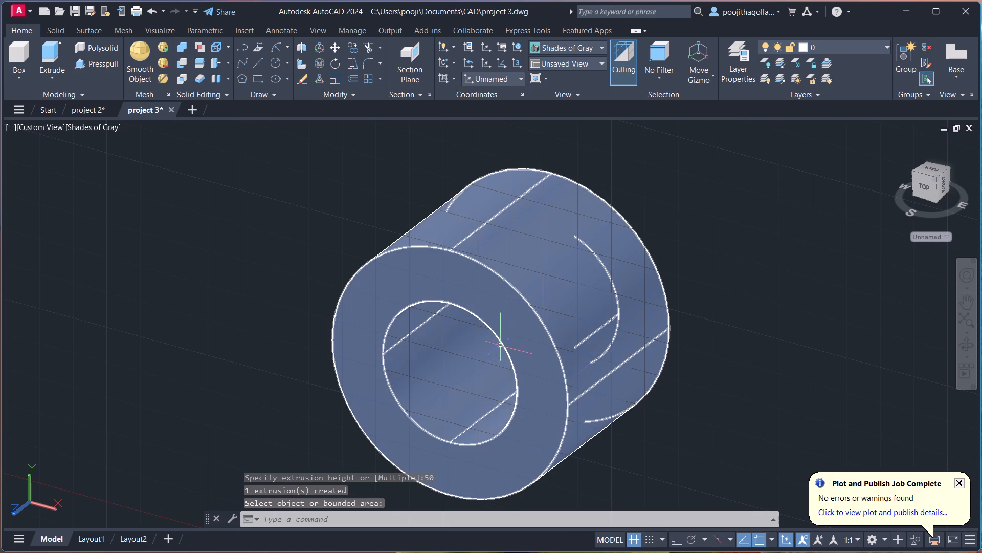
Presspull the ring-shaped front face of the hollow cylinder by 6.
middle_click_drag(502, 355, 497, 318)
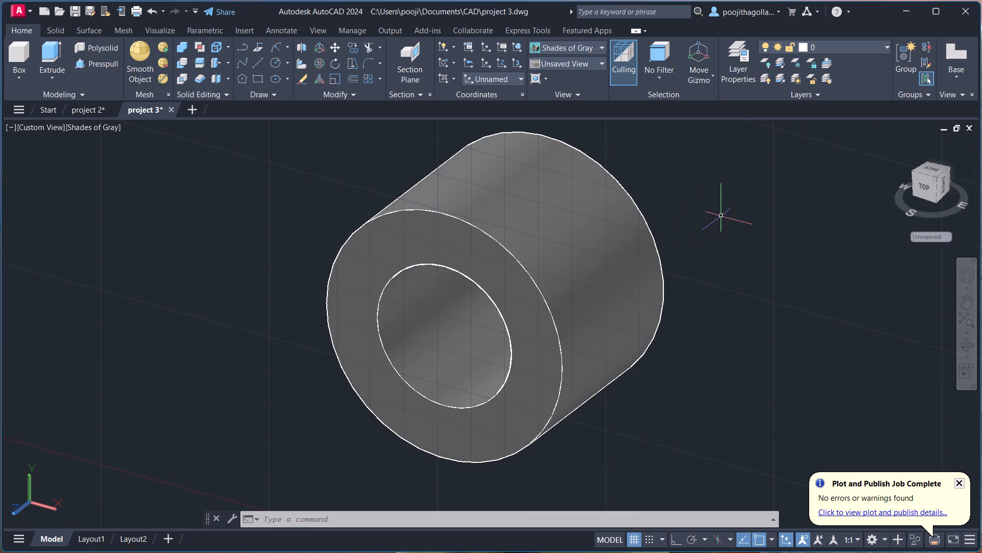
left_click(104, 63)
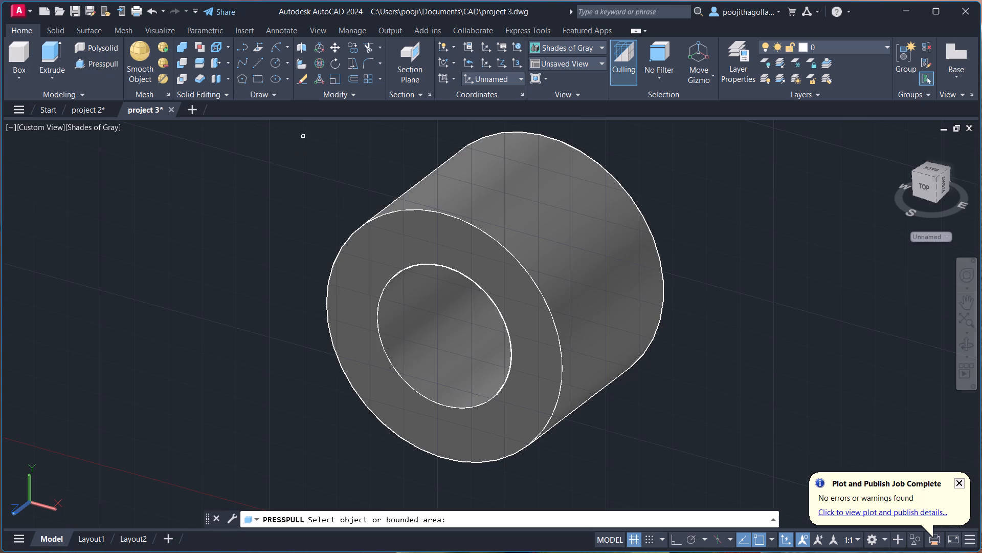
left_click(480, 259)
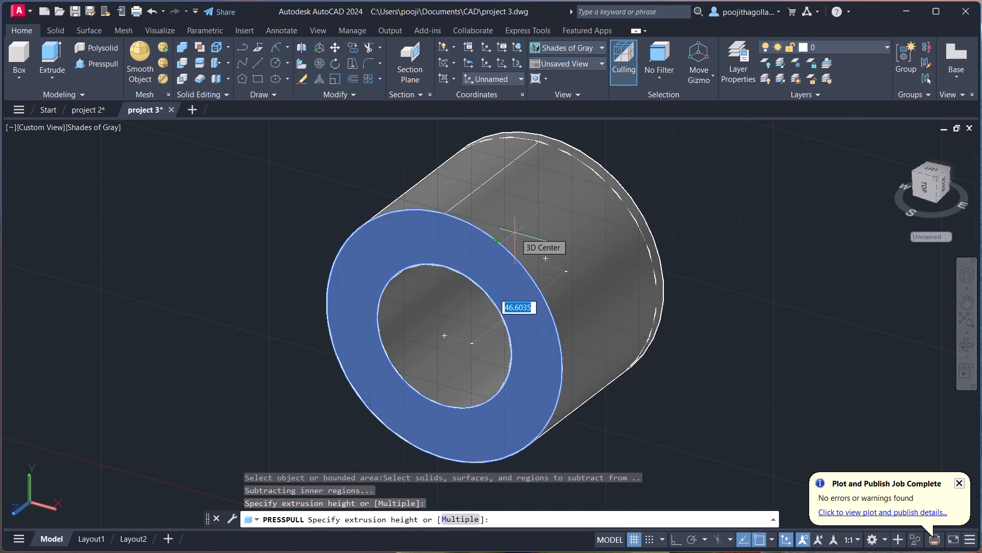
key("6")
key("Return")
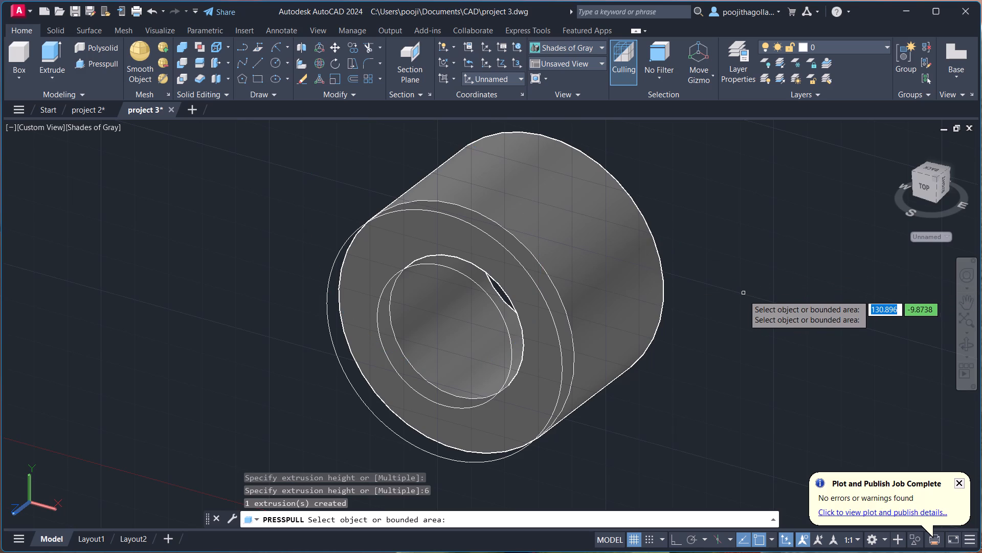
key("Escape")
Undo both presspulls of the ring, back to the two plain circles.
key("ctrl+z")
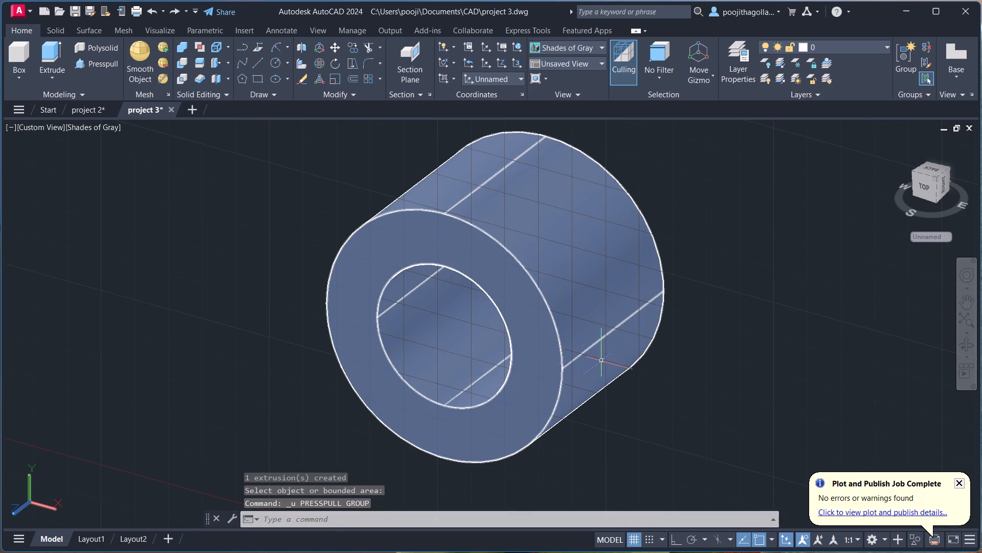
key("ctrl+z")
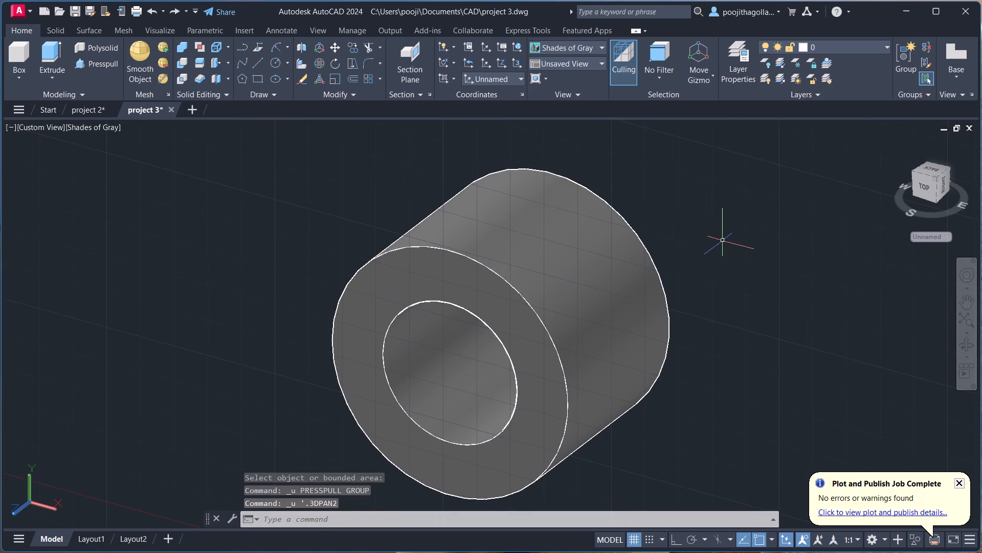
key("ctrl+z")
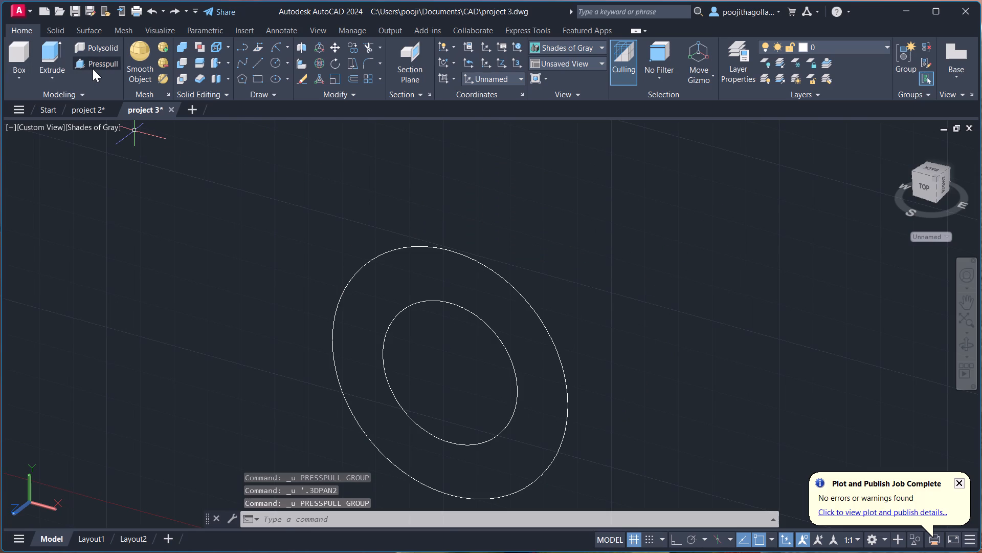
Presspull the ring area between the two circles to a height of 32.
left_click(93, 69)
left_click(542, 352)
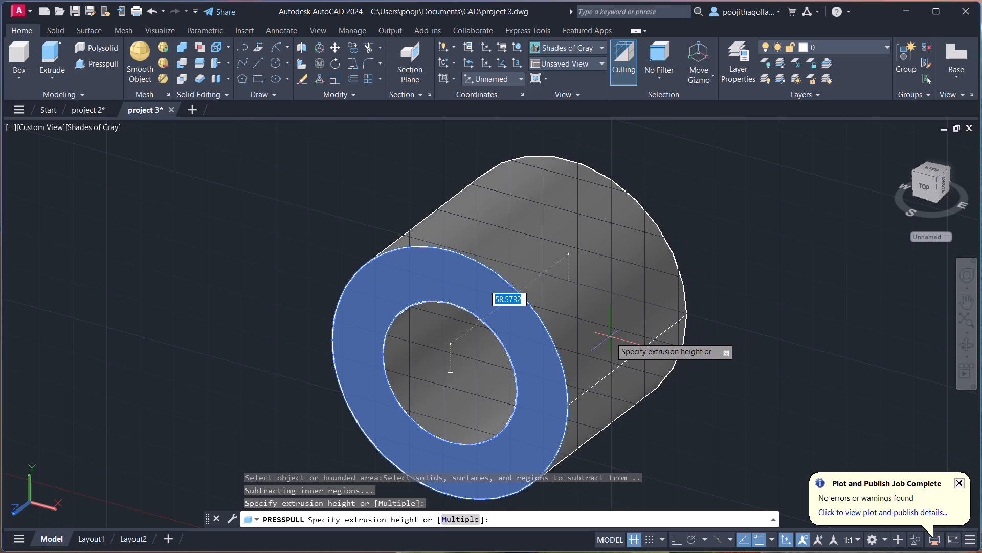
type("32")
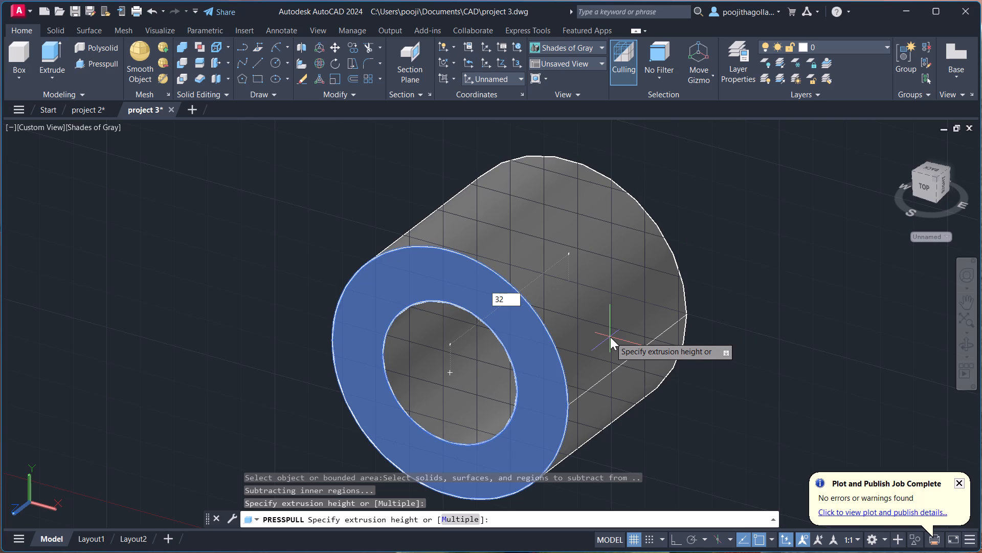
key("Return")
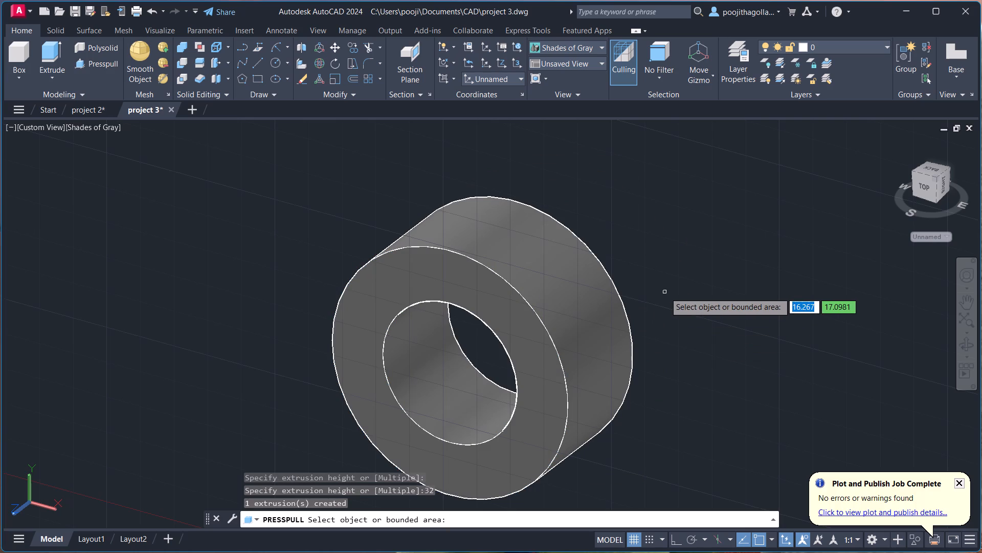
key("Escape")
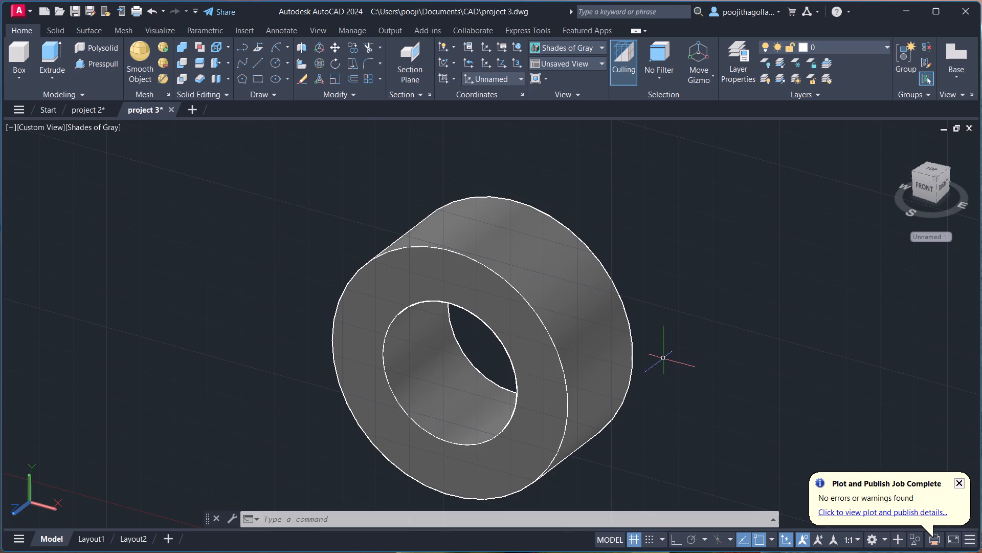
Place the UCS origin at the centre of the hollow cylinder's ring-shaped front face, with X pointing sideways and Y upward in the face plane.
middle_click_drag(669, 421, 656, 396)
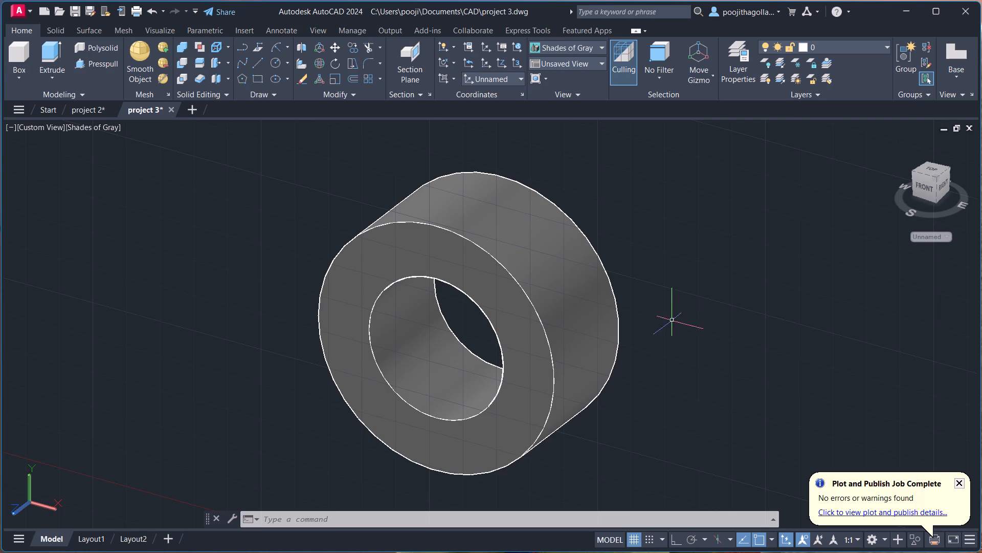
middle_click_drag(615, 363, 629, 326)
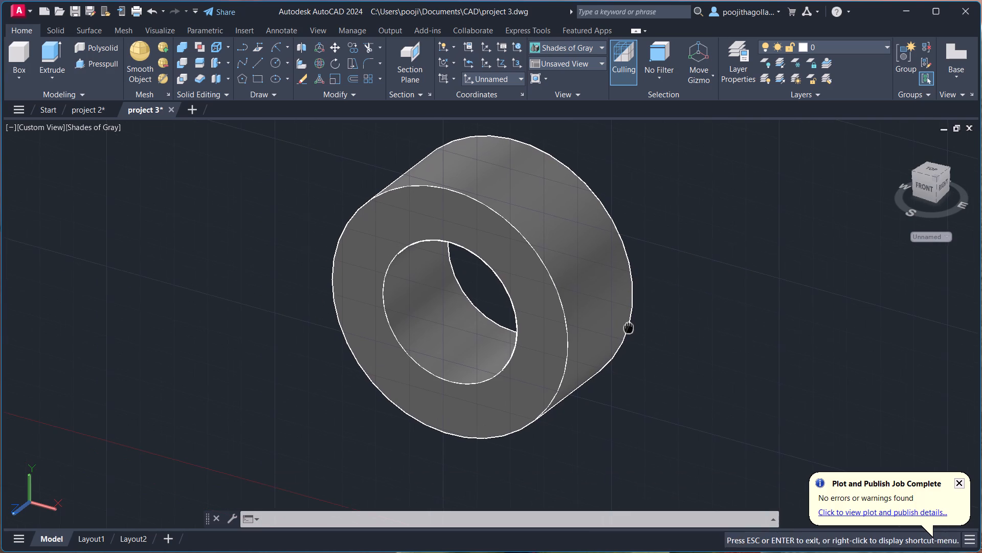
middle_click_drag(629, 326, 629, 326)
scroll(575, 293, "up", 1)
scroll(575, 293, "down", 1)
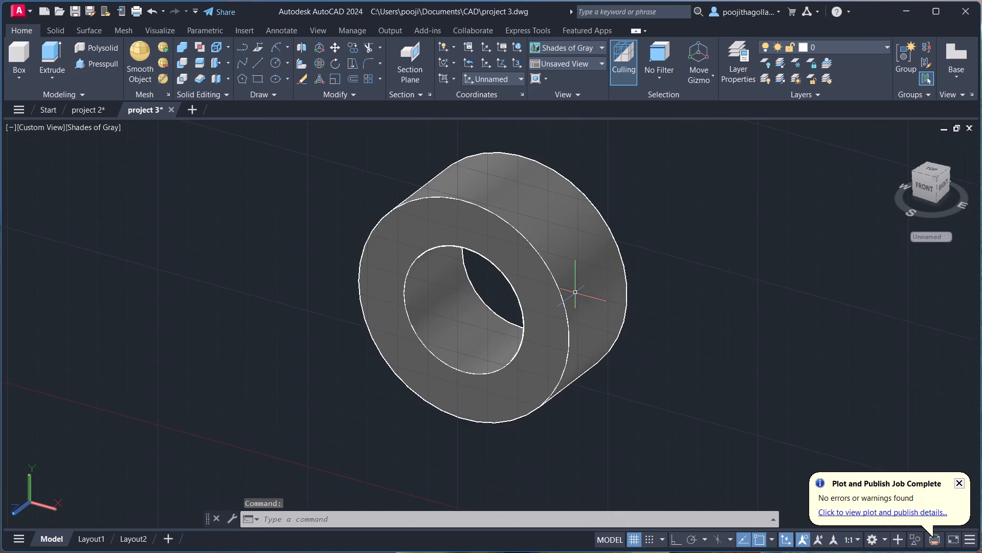
middle_click_drag(584, 310, 584, 347)
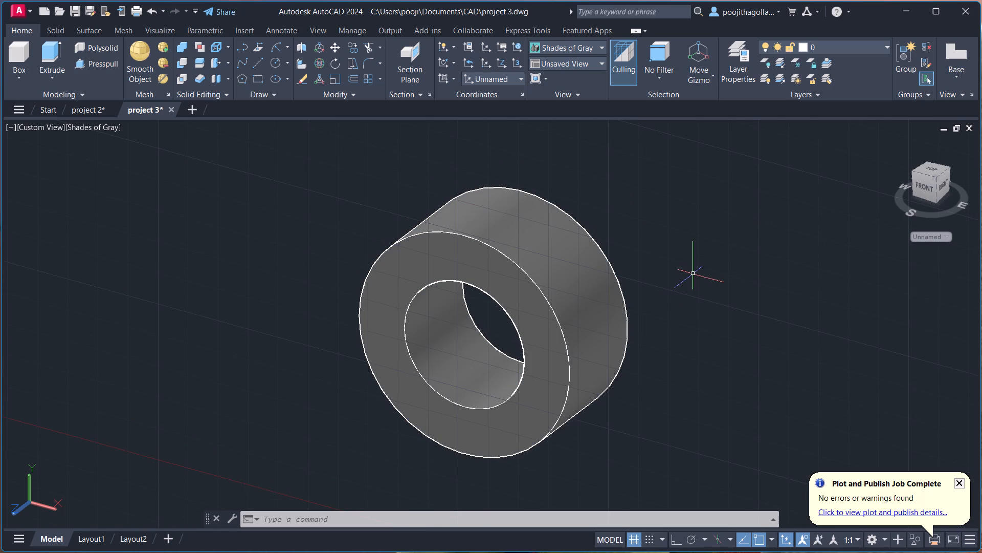
middle_click_drag(734, 258, 723, 239)
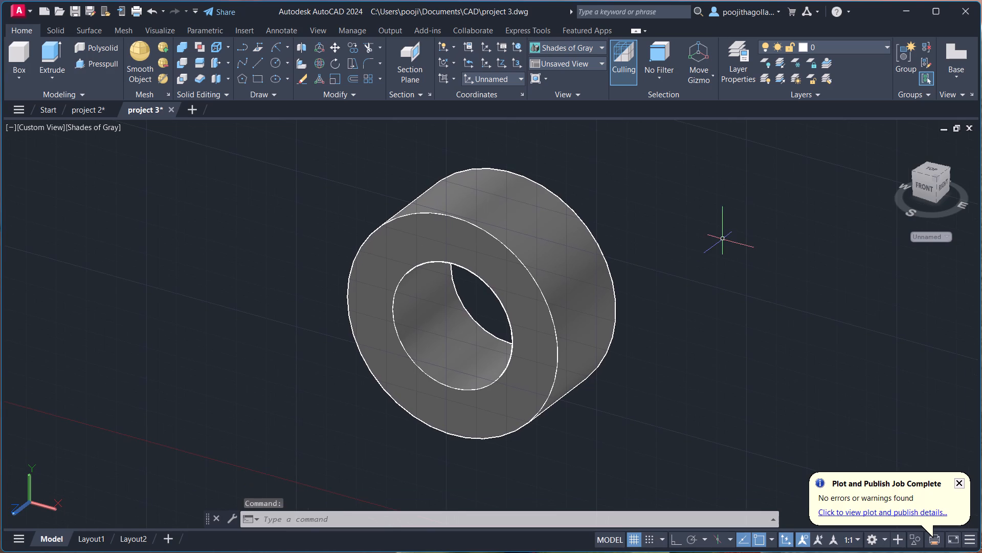
type("ucs")
key("Return")
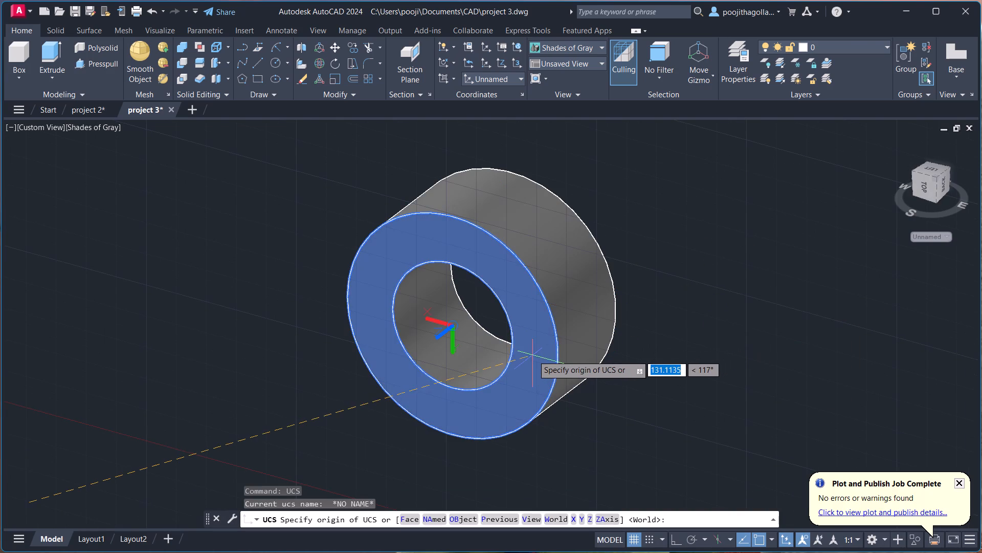
left_click(537, 352)
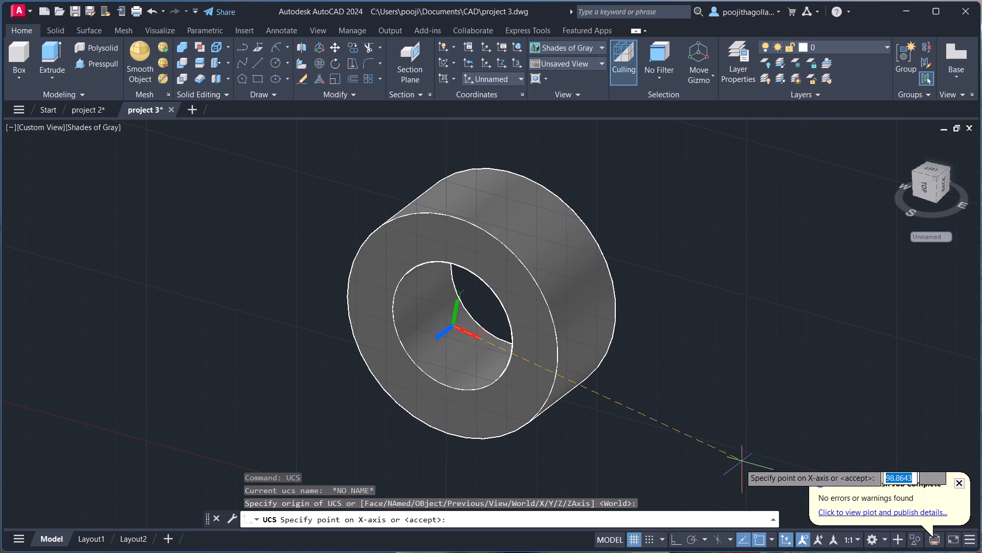
left_click(760, 402)
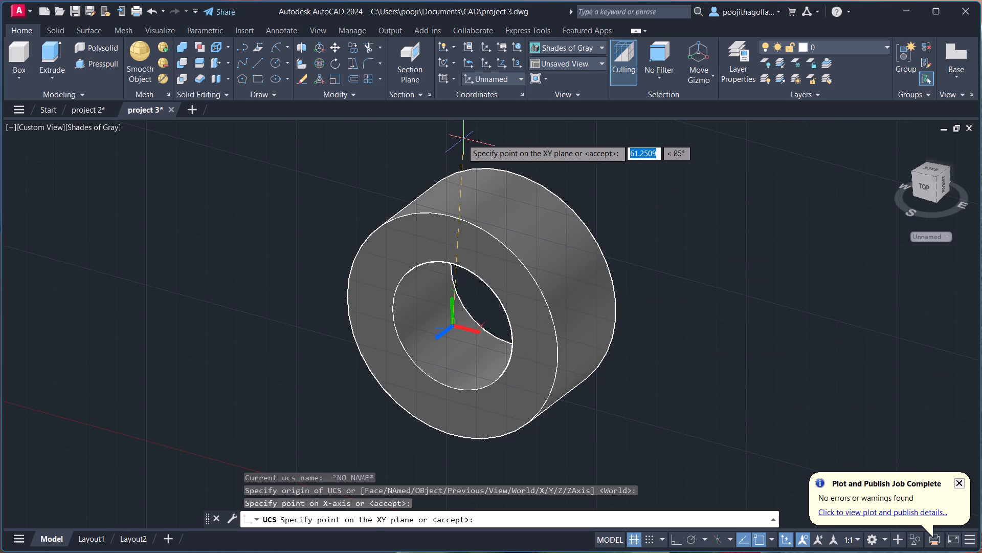
left_click(453, 139)
With Ortho on, draw lines from the front face centre 35 along X, then 32 back along the cylinder's outer surface.
scroll(671, 264, "up", 1)
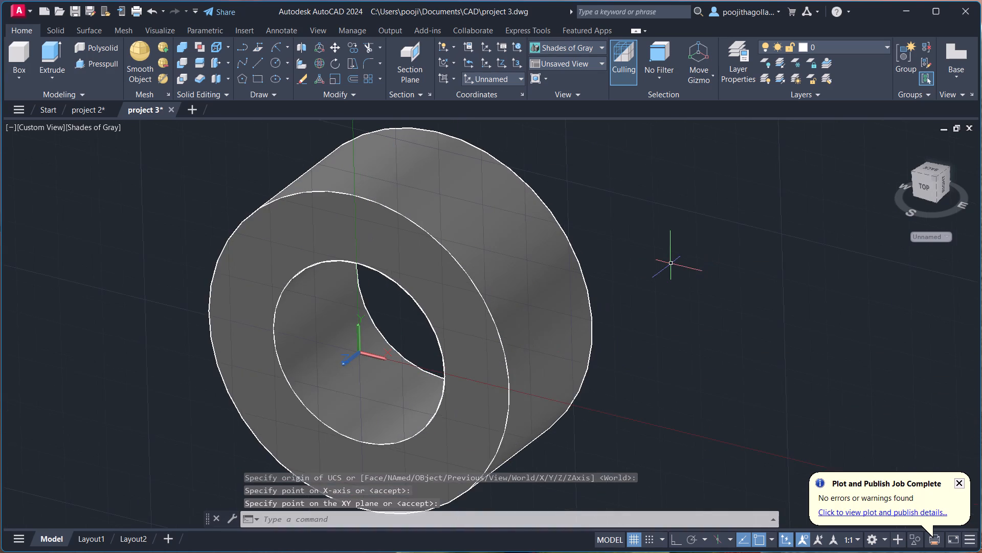
middle_click_drag(678, 270, 689, 283)
key("l")
key("Return")
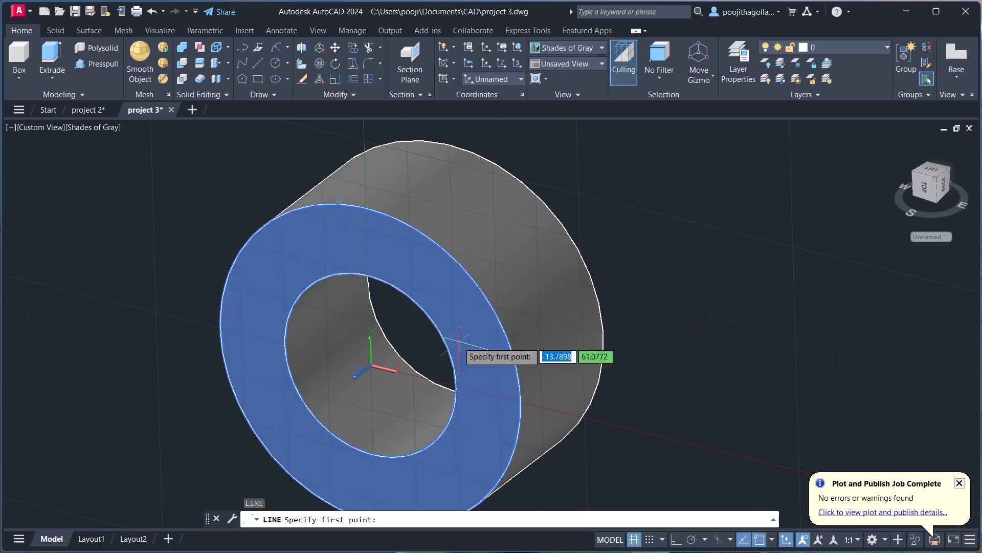
left_click(370, 368)
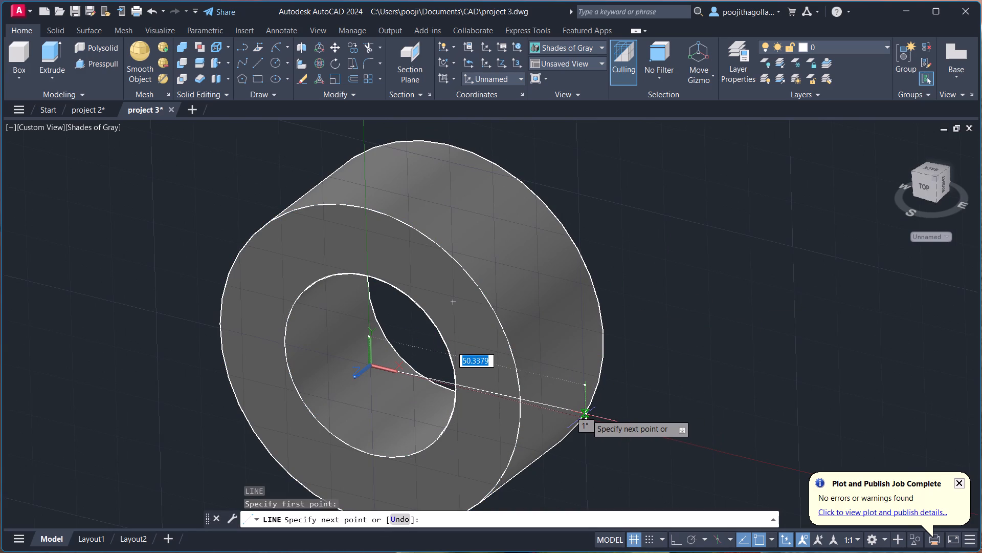
middle_click_drag(586, 414, 616, 348)
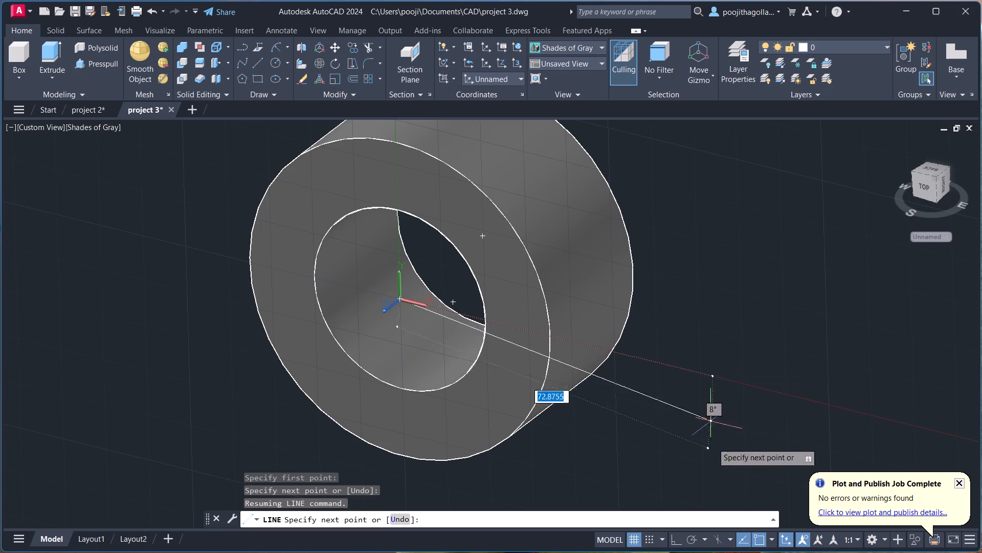
left_click(674, 541)
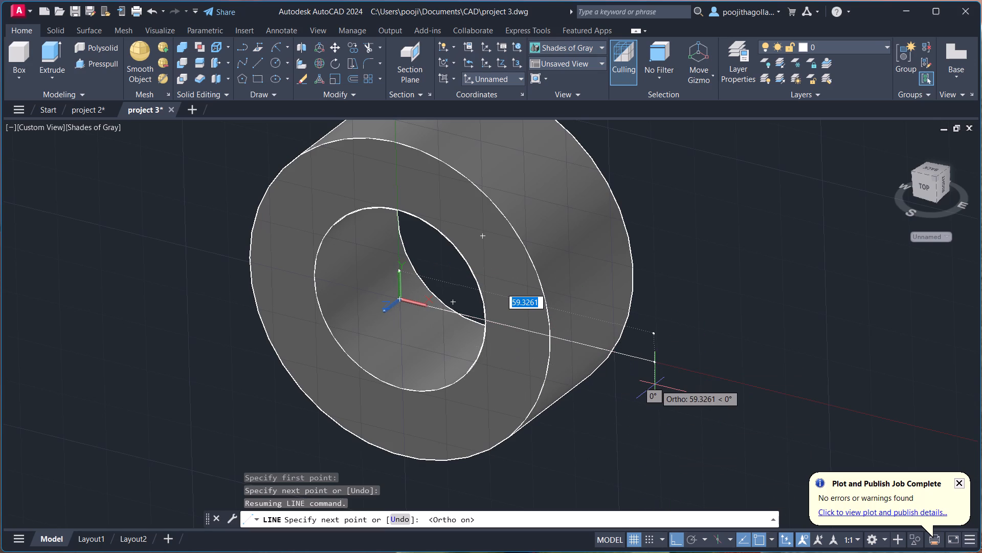
type("35")
key("Return")
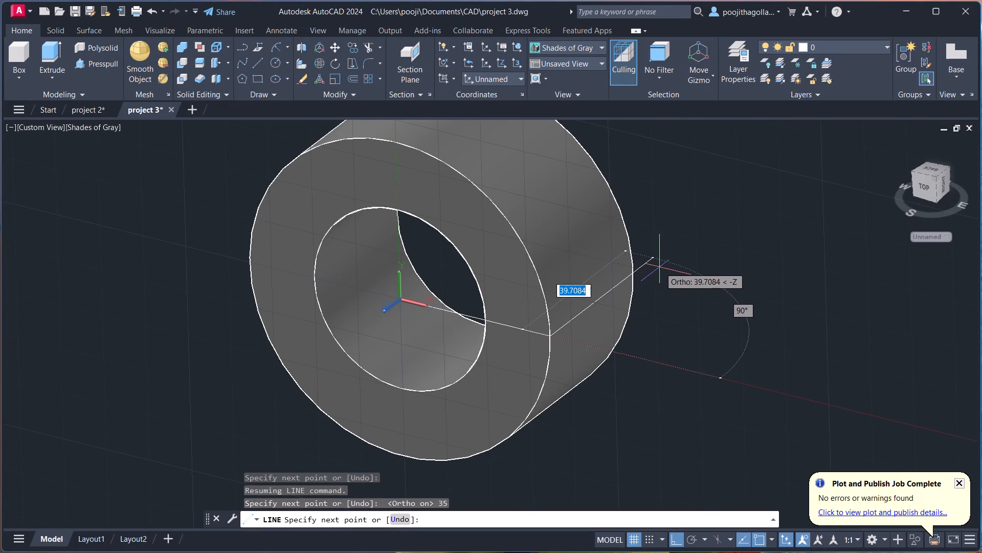
type("32")
key("Return")
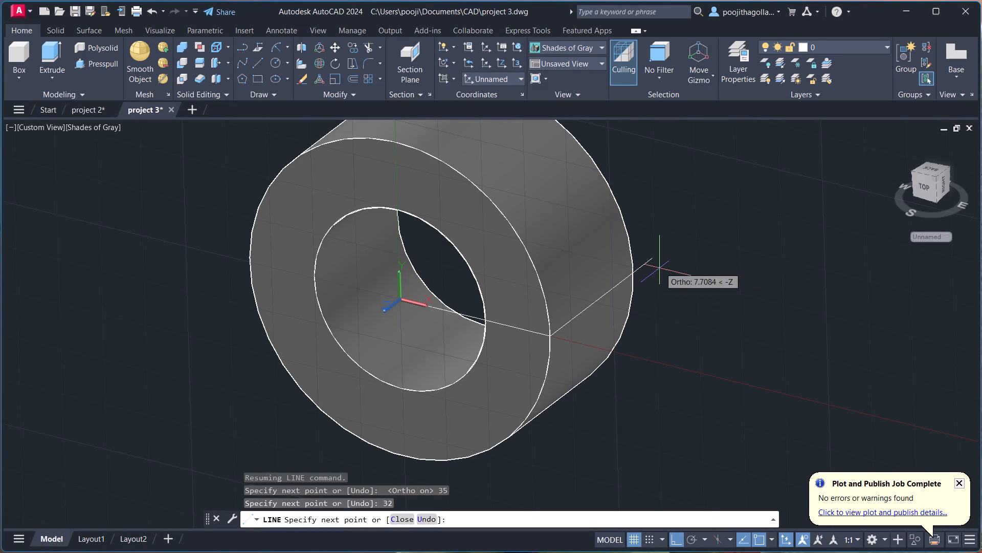
key("Escape")
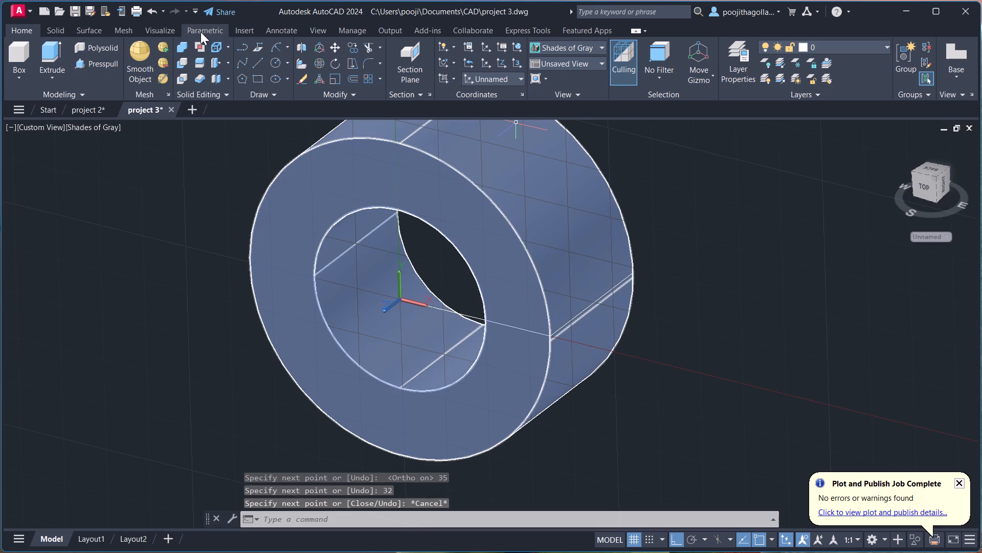
Turn on the display of the navigation bar.
left_click(168, 30)
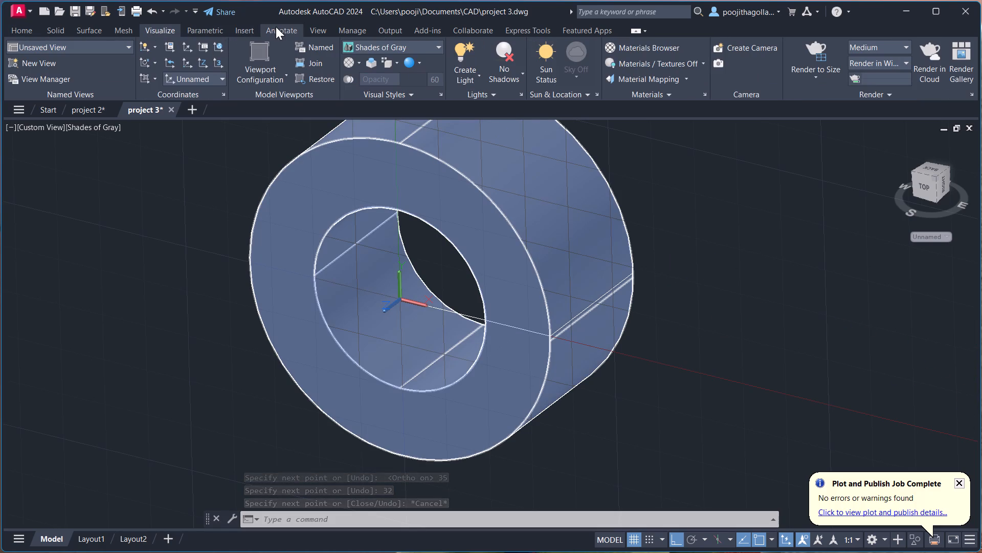
left_click(312, 31)
left_click(85, 59)
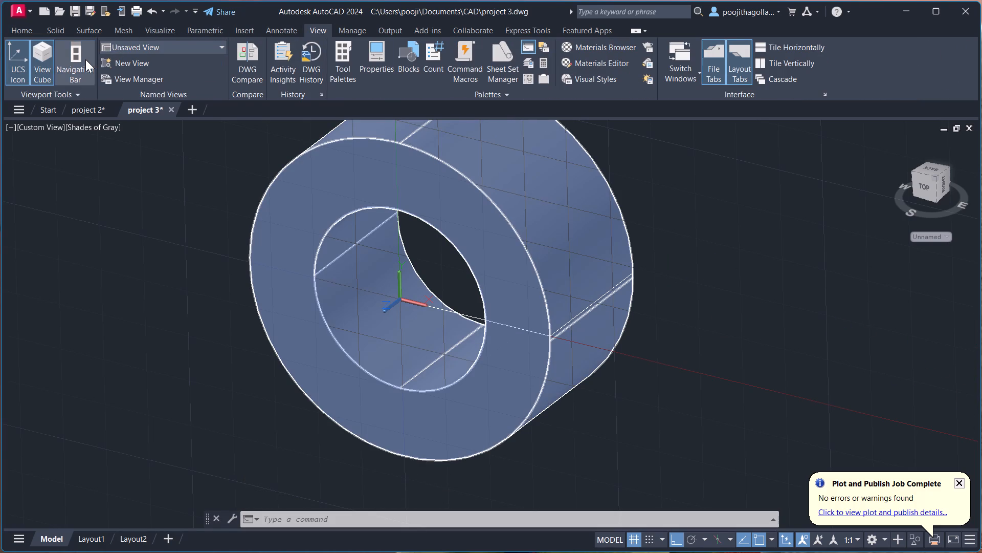
left_click(85, 59)
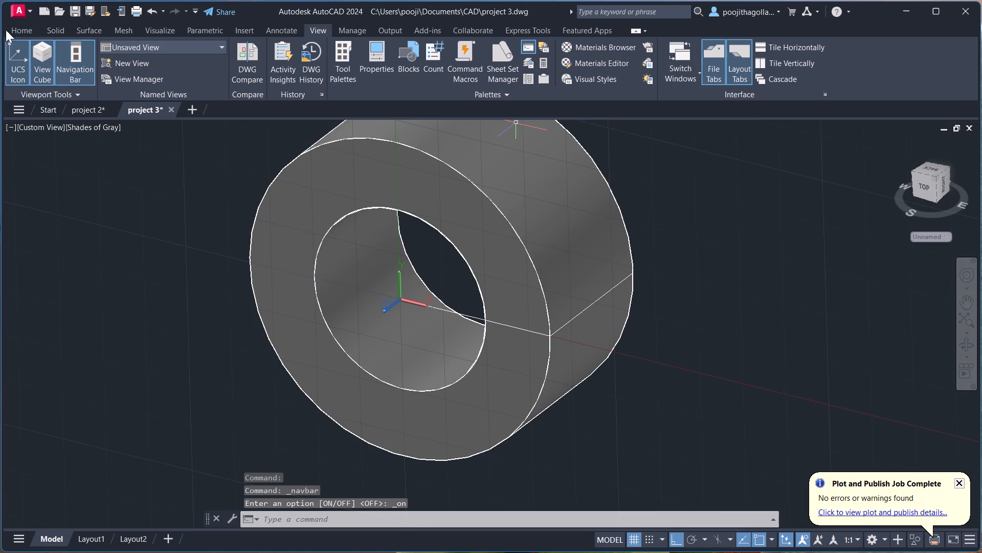
left_click(15, 34)
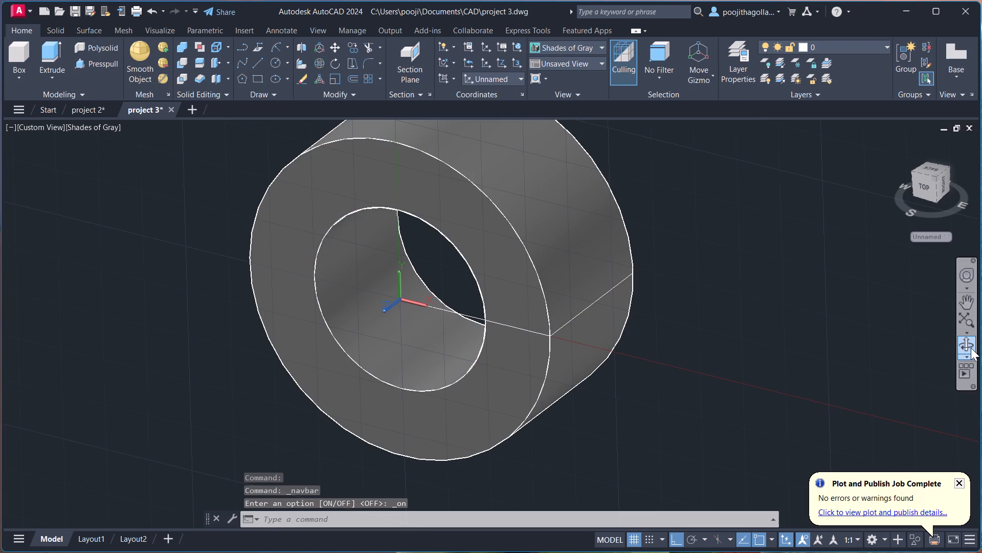
Orbit around the hollow cylinder to examine the lines drawn on its front face and outer surface.
left_click(971, 348)
left_click_drag(866, 335, 853, 329)
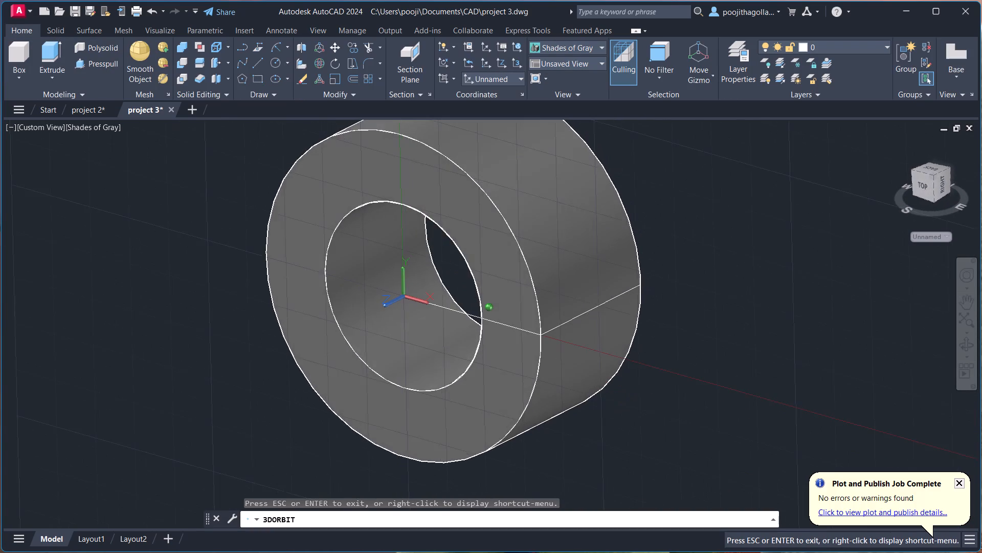
left_click_drag(853, 329, 864, 341)
middle_click_drag(715, 316, 728, 343)
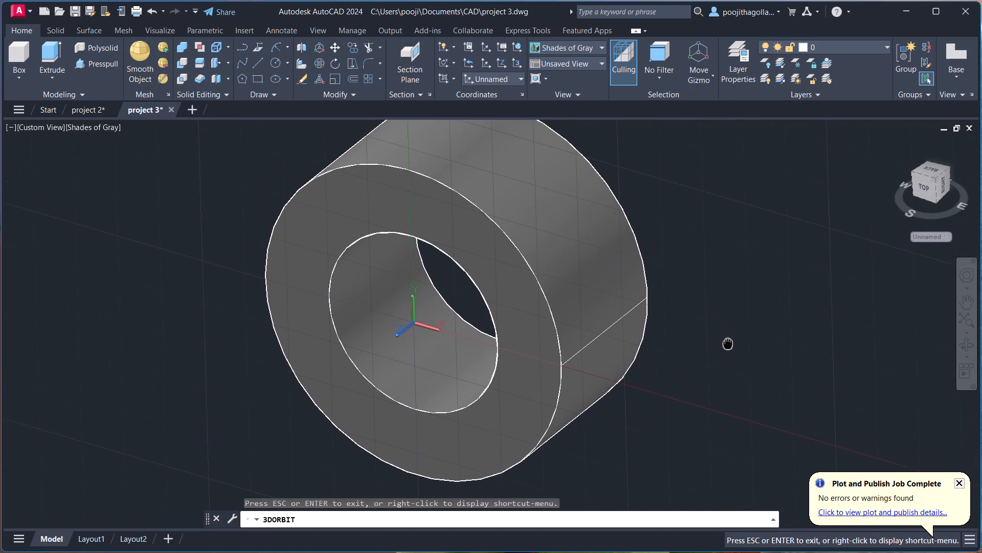
middle_click_drag(728, 343, 728, 344)
key("Escape")
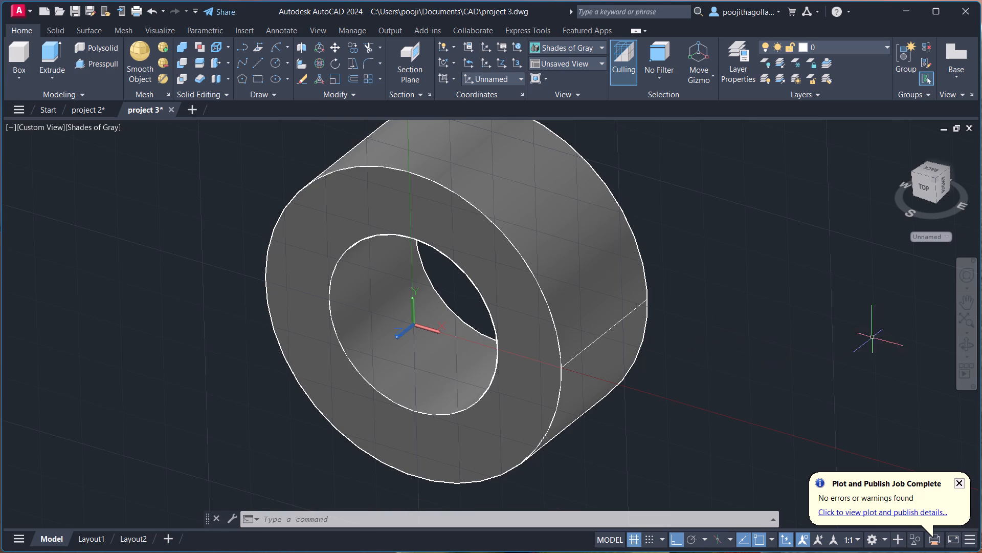
left_click(965, 348)
left_click_drag(807, 348, 832, 338)
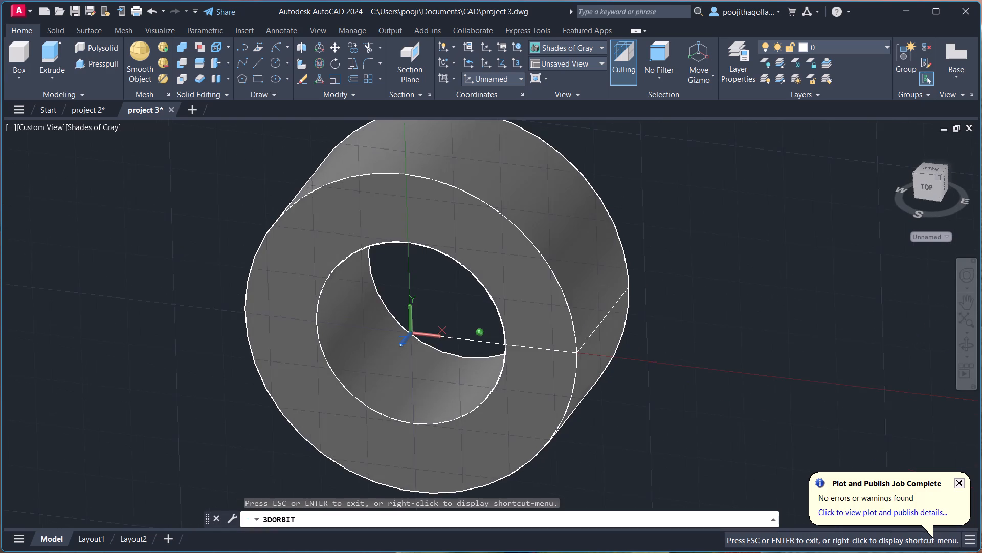
left_click_drag(832, 338, 823, 345)
key("Escape")
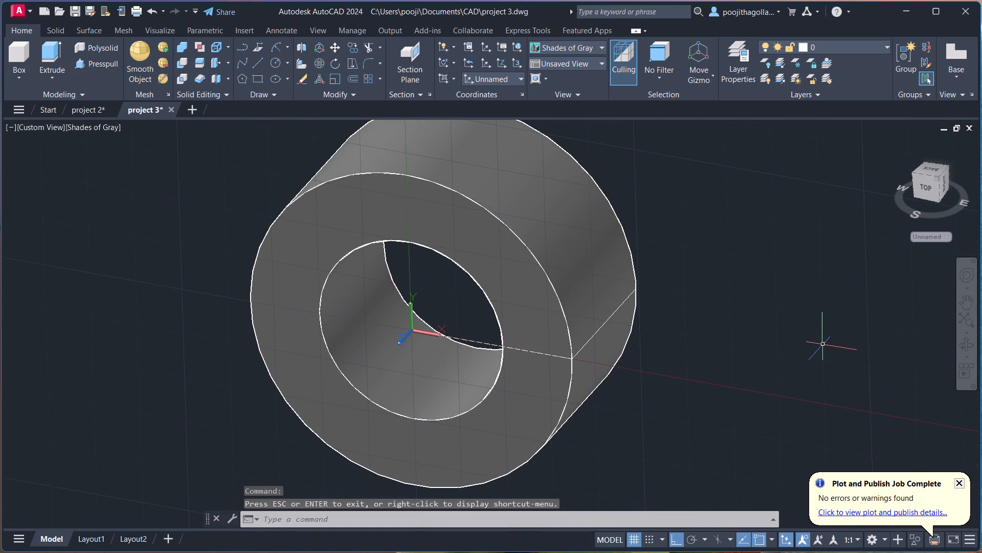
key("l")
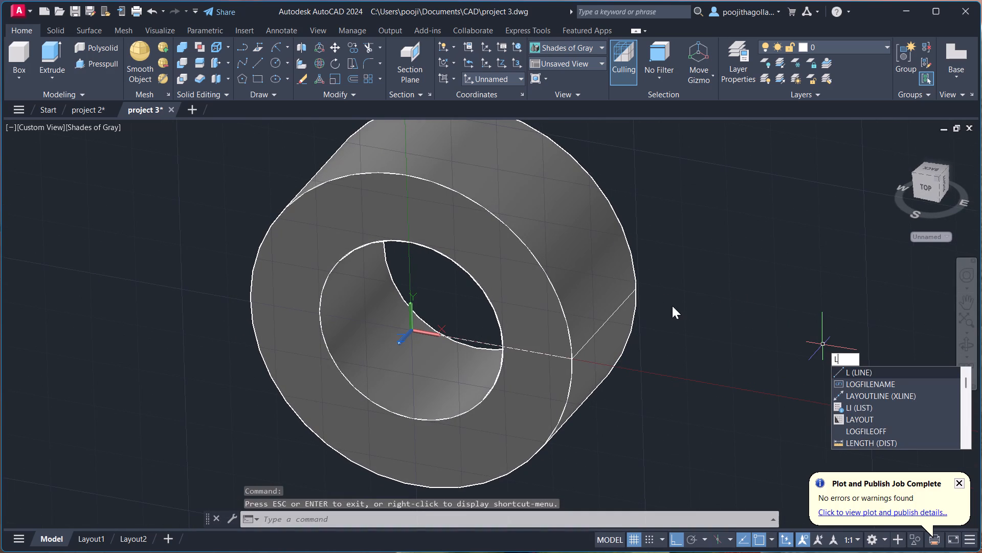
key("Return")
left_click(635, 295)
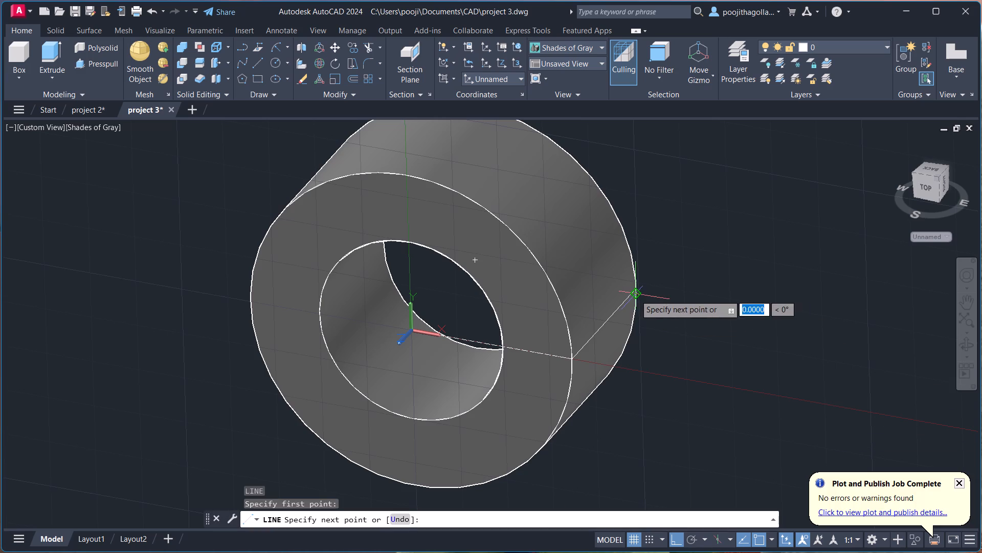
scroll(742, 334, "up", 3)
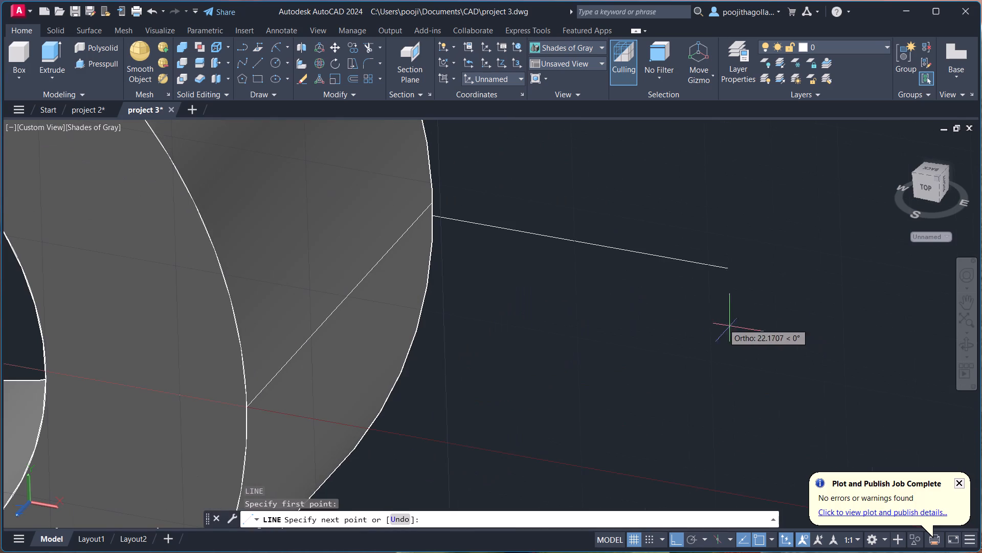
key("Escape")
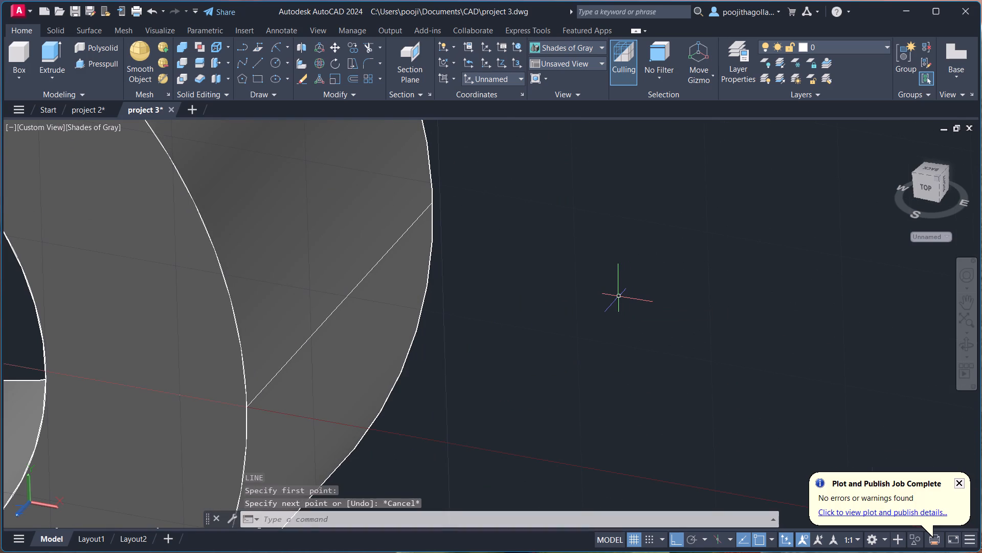
Start a line at the back end of the line along the cylinder's outer surface, heading outward along X.
left_click(962, 344)
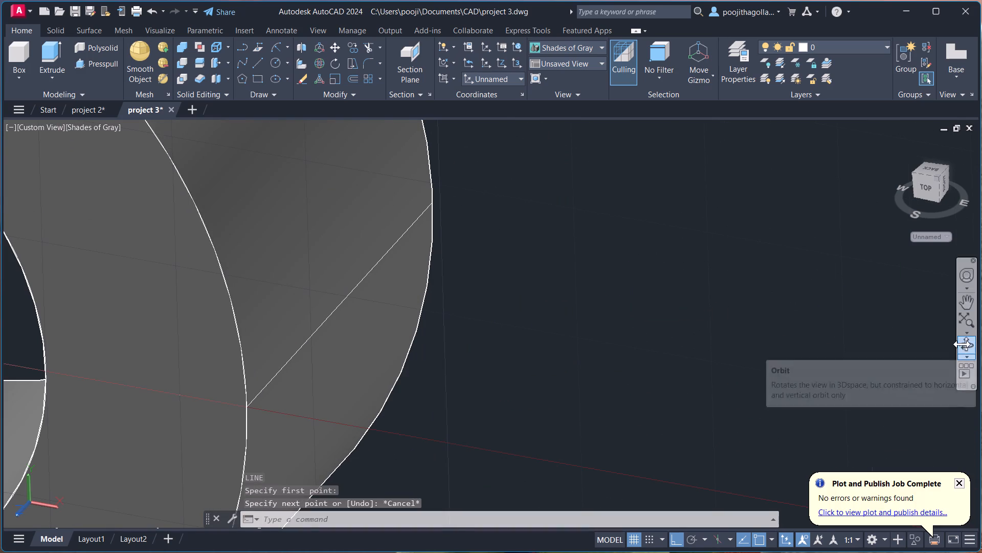
left_click_drag(828, 317, 770, 342)
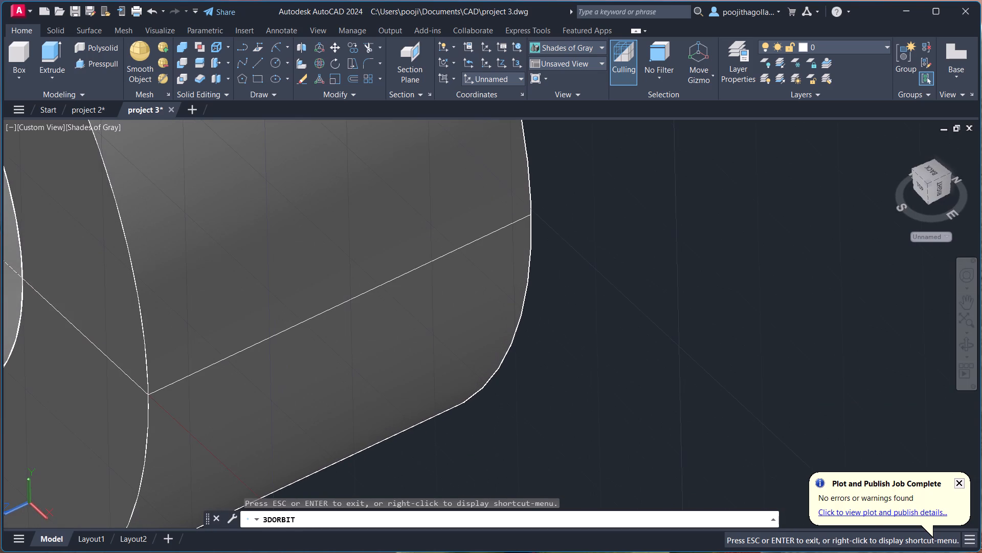
key("Escape")
key("l")
key("Return")
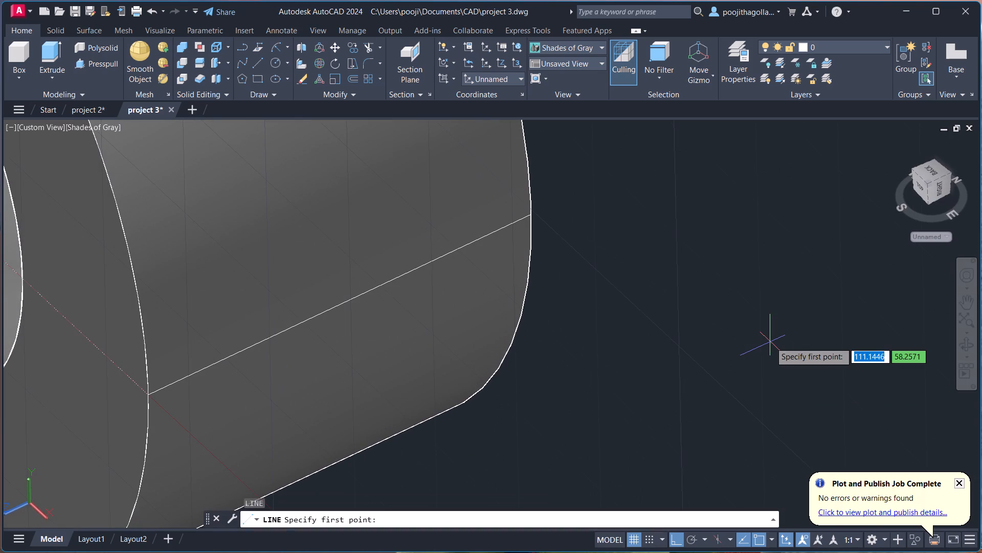
left_click(529, 218)
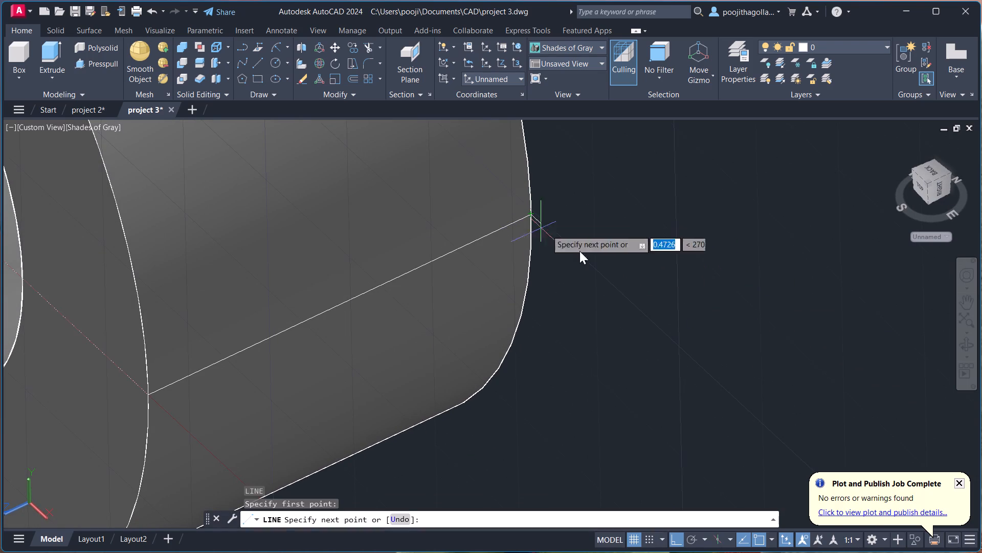
scroll(670, 314, "down", 2)
middle_click_drag(670, 314, 647, 271)
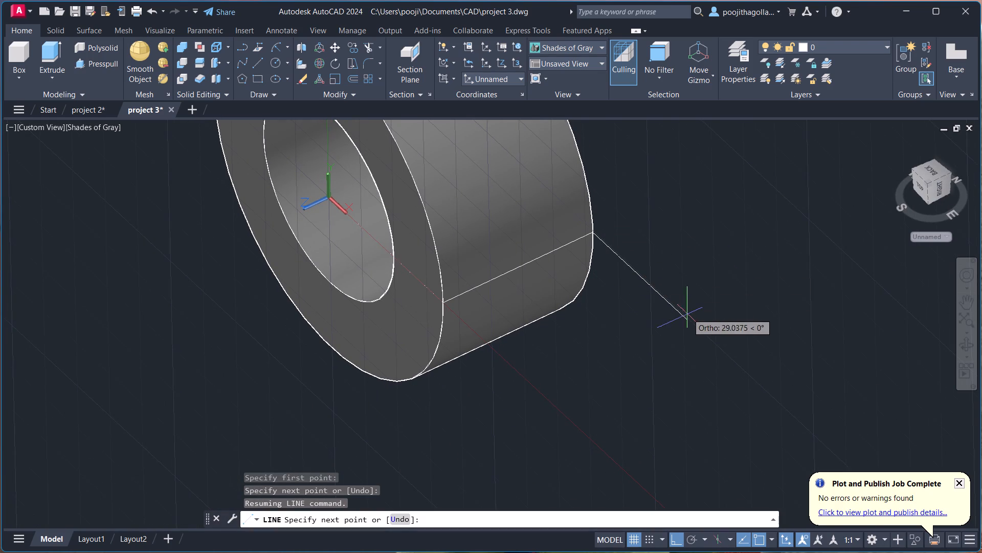
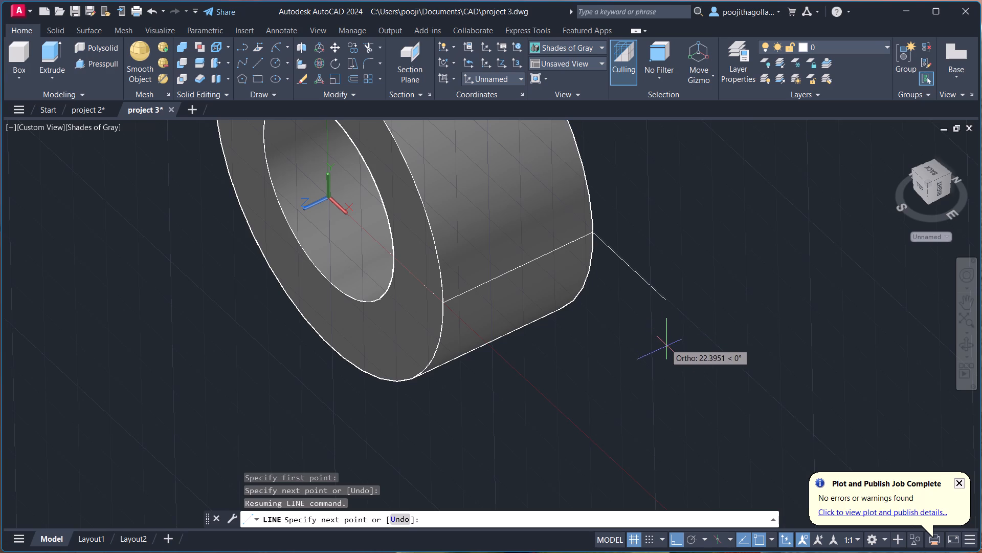
Abandon the pending line and show the hollow cylinder from the front in the 2D Wireframe visual style.
key("Escape")
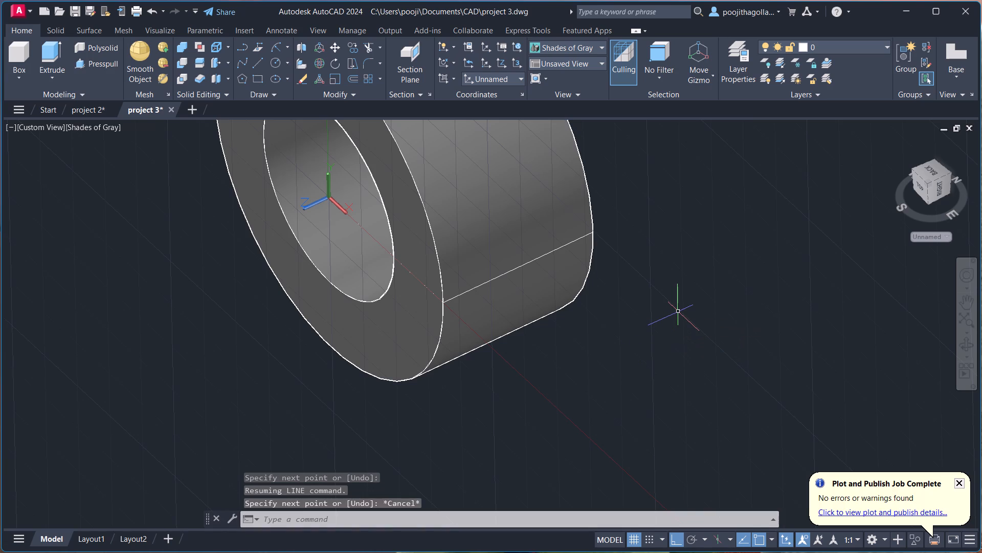
left_click(29, 133)
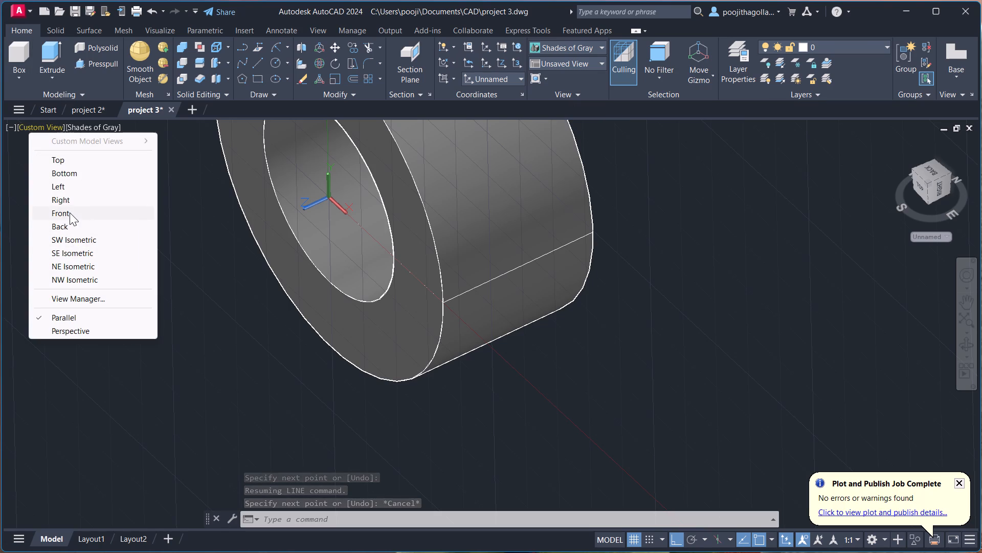
left_click(70, 212)
middle_click_drag(432, 331, 419, 294)
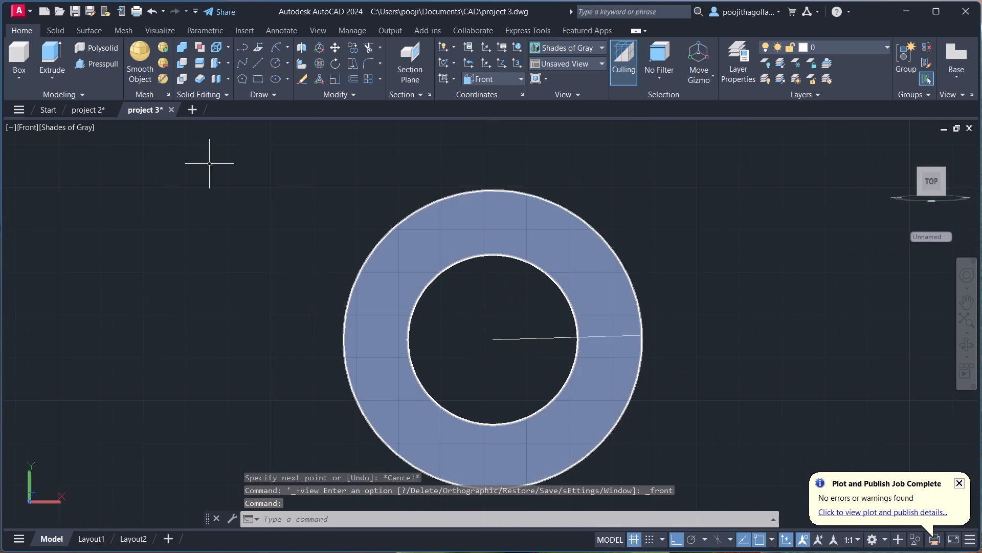
left_click(69, 132)
left_click(99, 160)
middle_click_drag(328, 283, 299, 265)
middle_click_drag(435, 296, 447, 306)
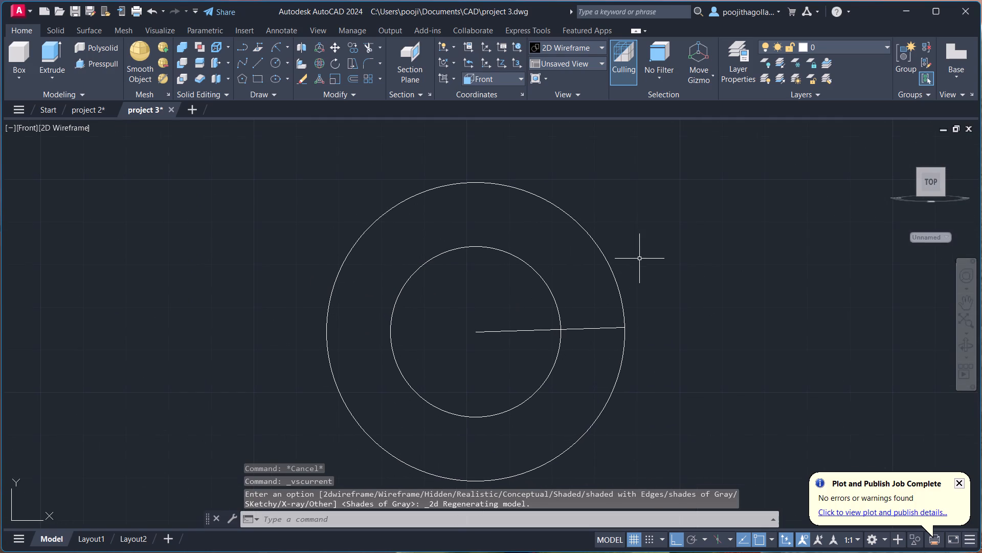
middle_click_drag(642, 262, 649, 276)
scroll(644, 263, "down", 1)
scroll(649, 276, "up", 1)
middle_click_drag(649, 276, 652, 247)
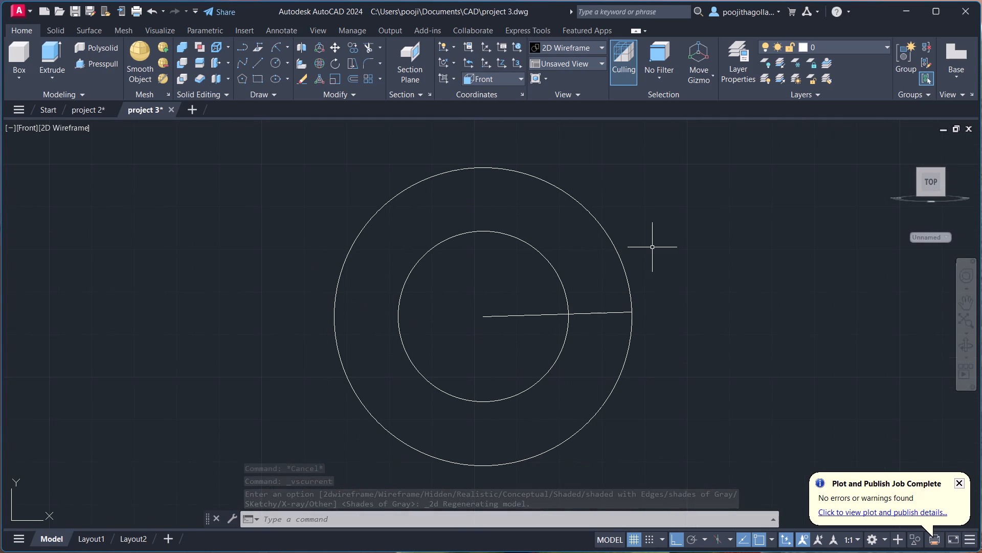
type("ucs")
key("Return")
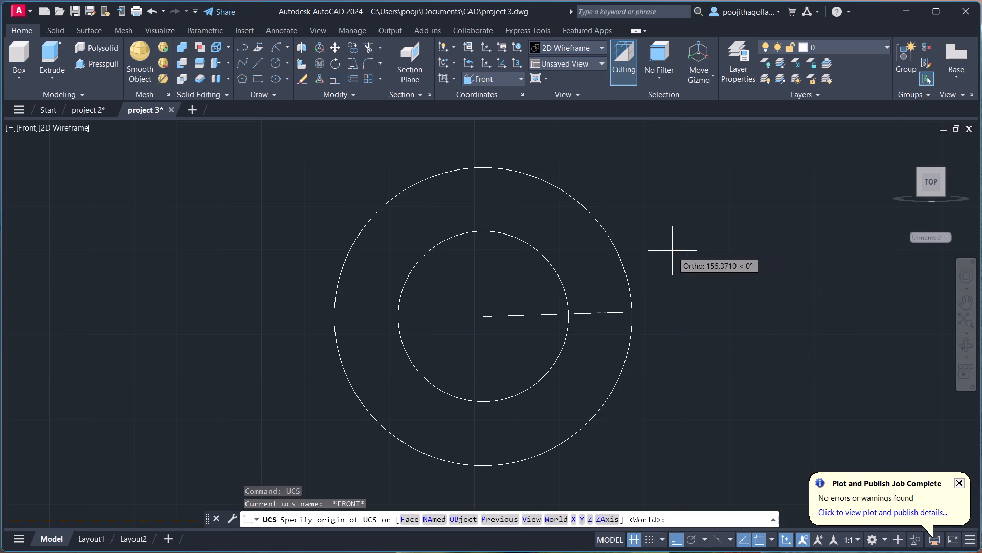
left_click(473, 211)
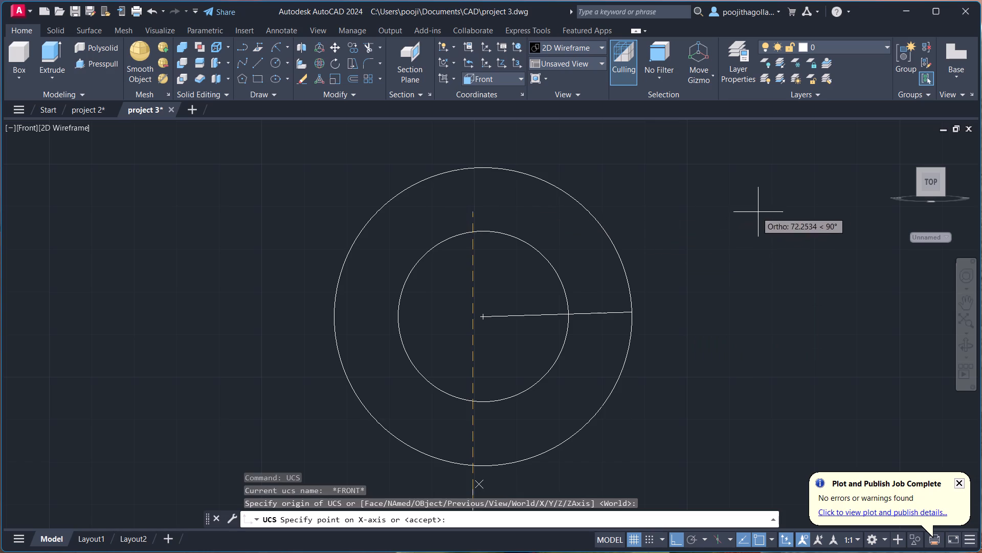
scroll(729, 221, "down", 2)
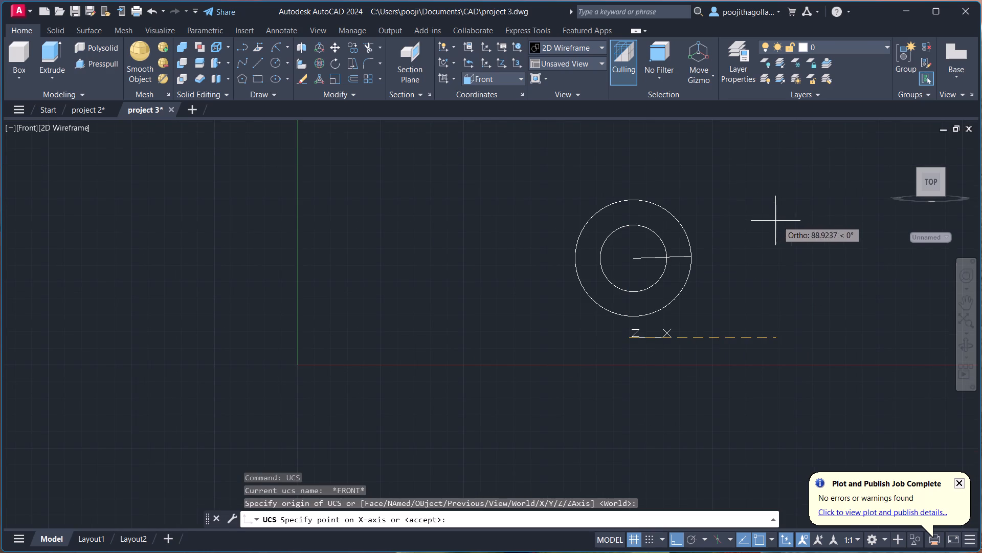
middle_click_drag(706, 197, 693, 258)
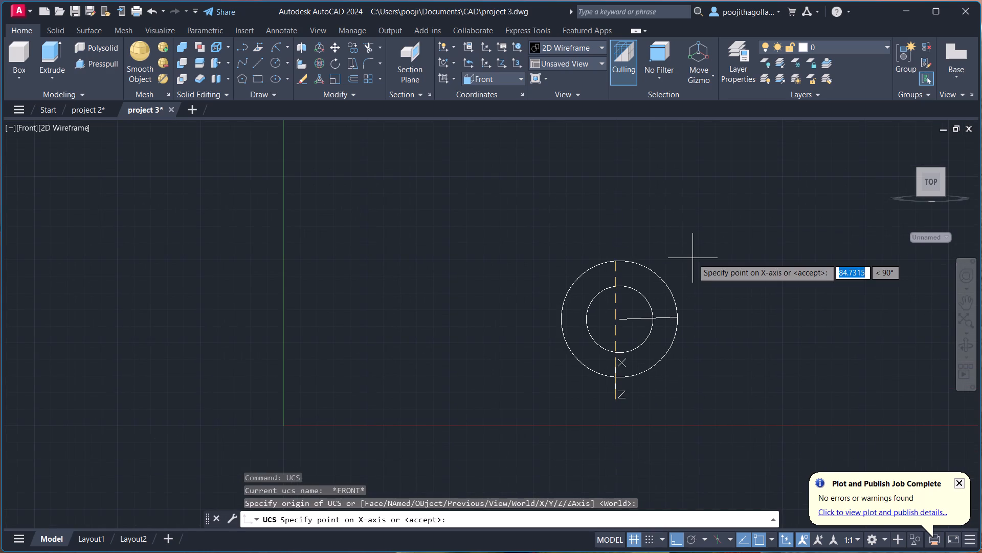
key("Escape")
Set the UCS origin at the centre of the concentric circles, with X running horizontally and Y vertically upward.
type("ucs")
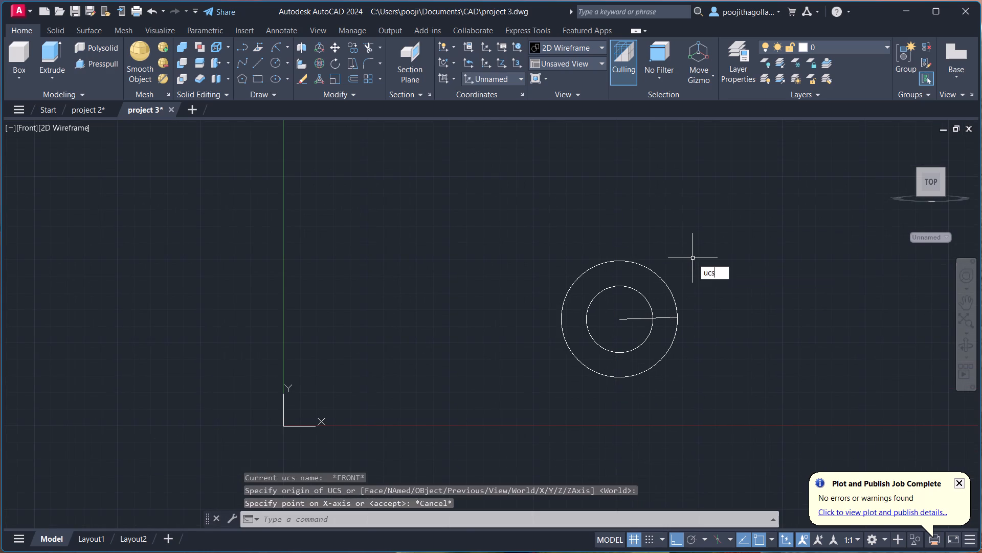
key("Return")
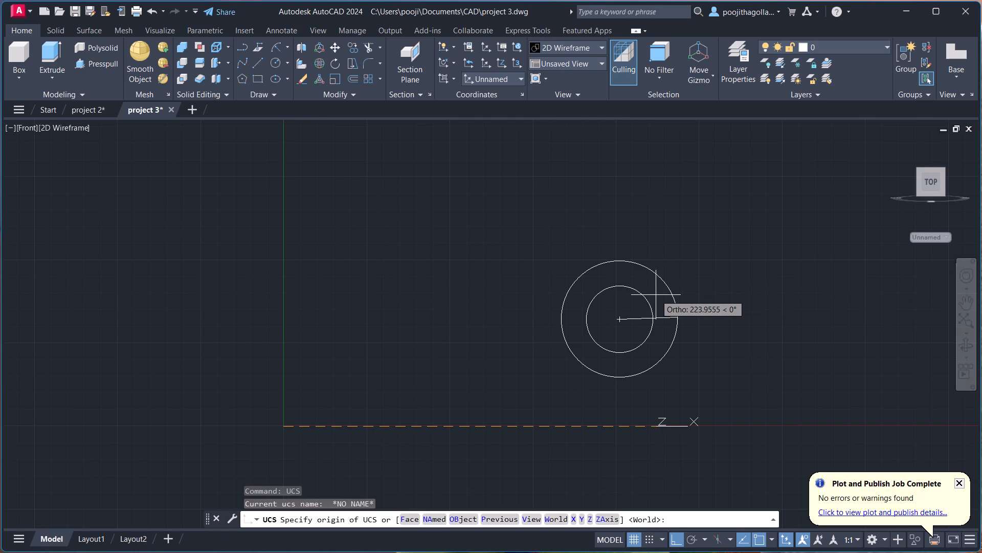
scroll(656, 295, "up", 3)
left_click(503, 392)
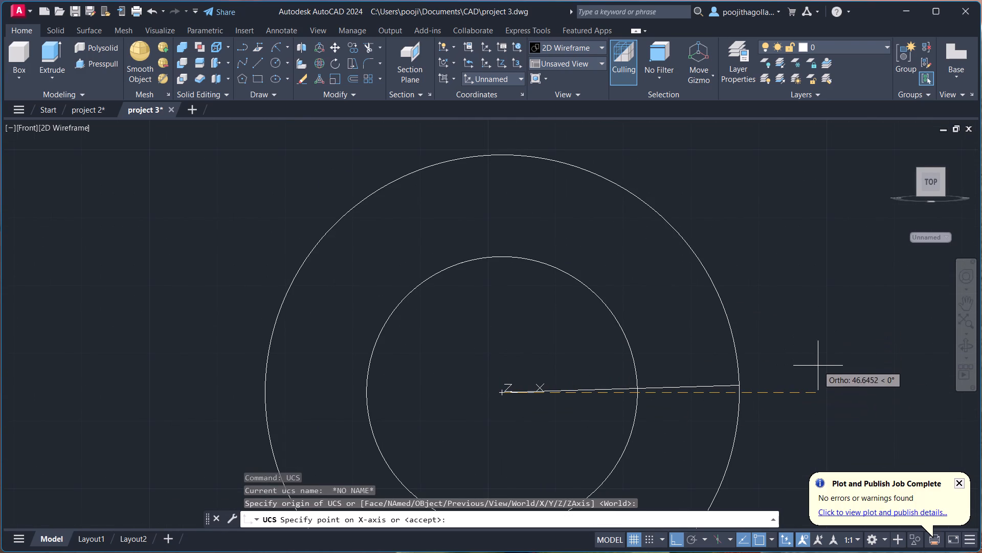
left_click(830, 385)
middle_click_drag(580, 207, 582, 217)
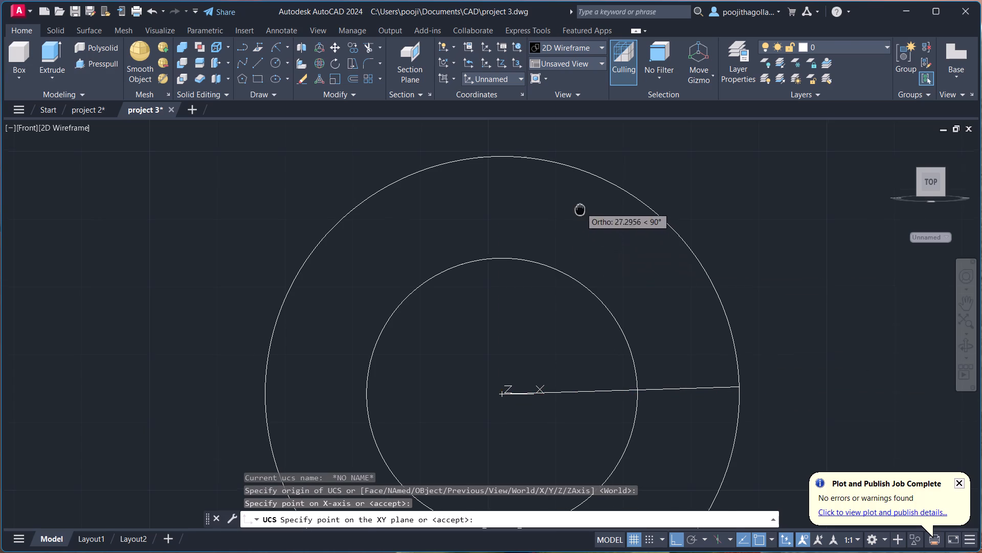
middle_click_drag(582, 217, 582, 322)
left_click(519, 208)
scroll(539, 223, "down", 1)
middle_click_drag(611, 247, 602, 226)
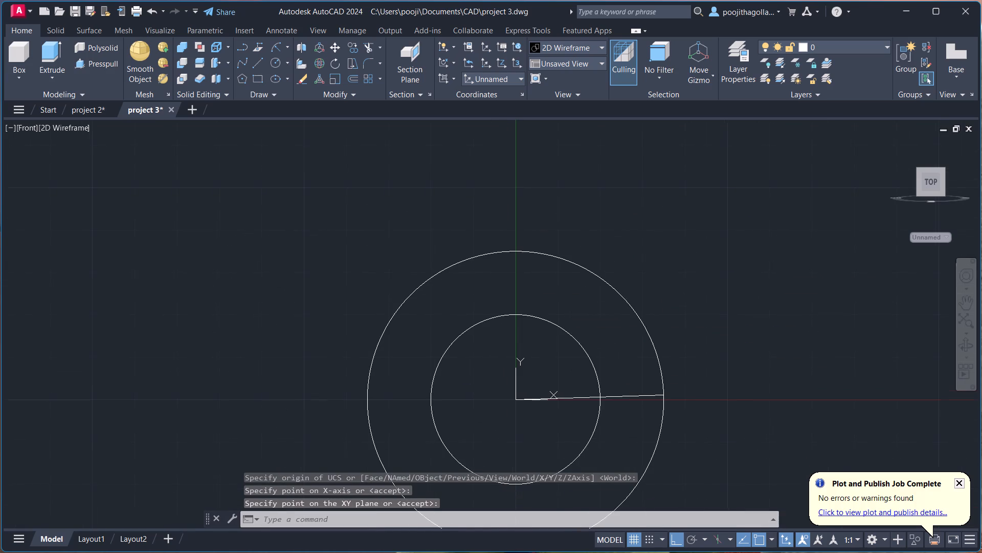
middle_click_drag(602, 226, 600, 220)
middle_click_drag(623, 251, 651, 272)
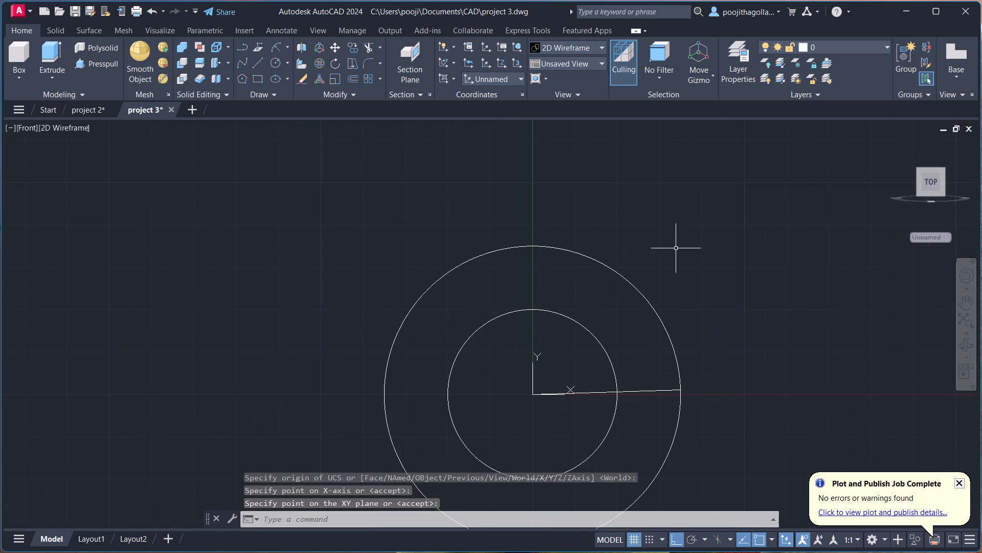
Draw a line 55 straight up from the circles' centre, continuing 12.5 horizontally in the positive X direction.
key("l")
key("Return")
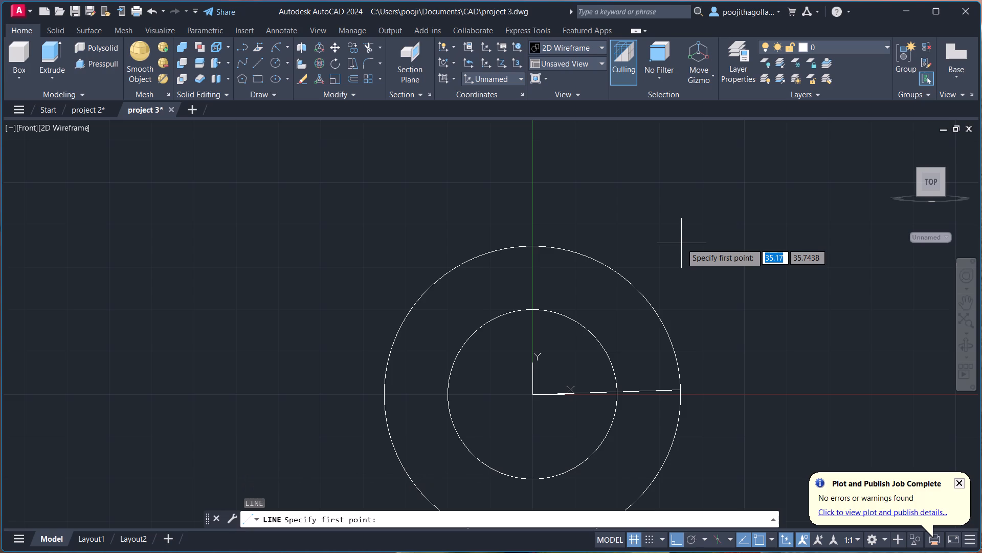
left_click(532, 390)
middle_click_drag(534, 144, 543, 212)
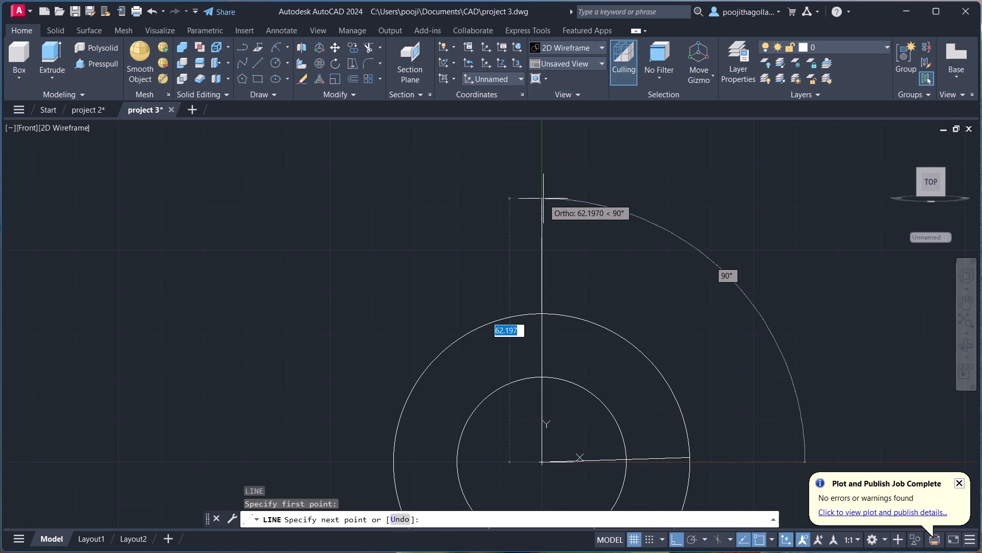
type("55")
key("Return")
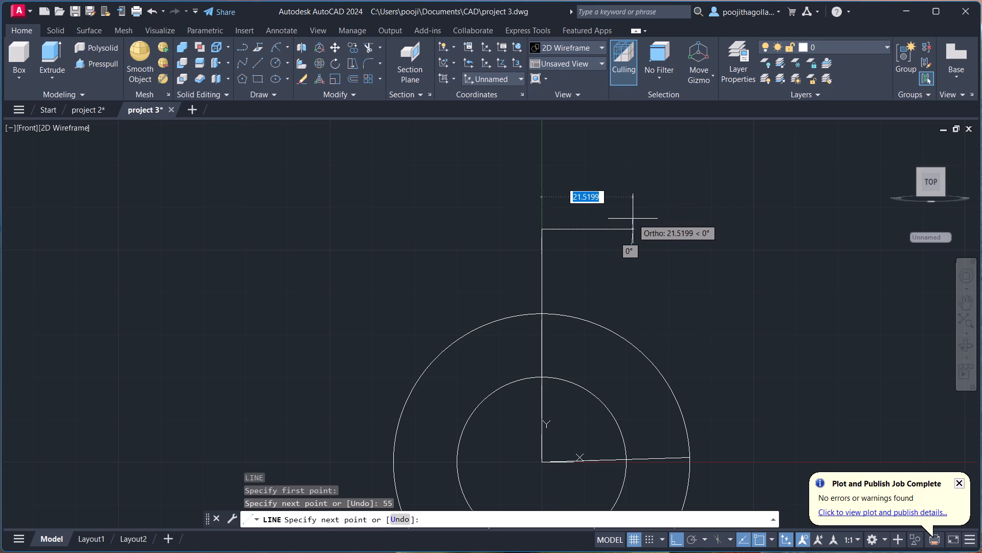
type("12.5")
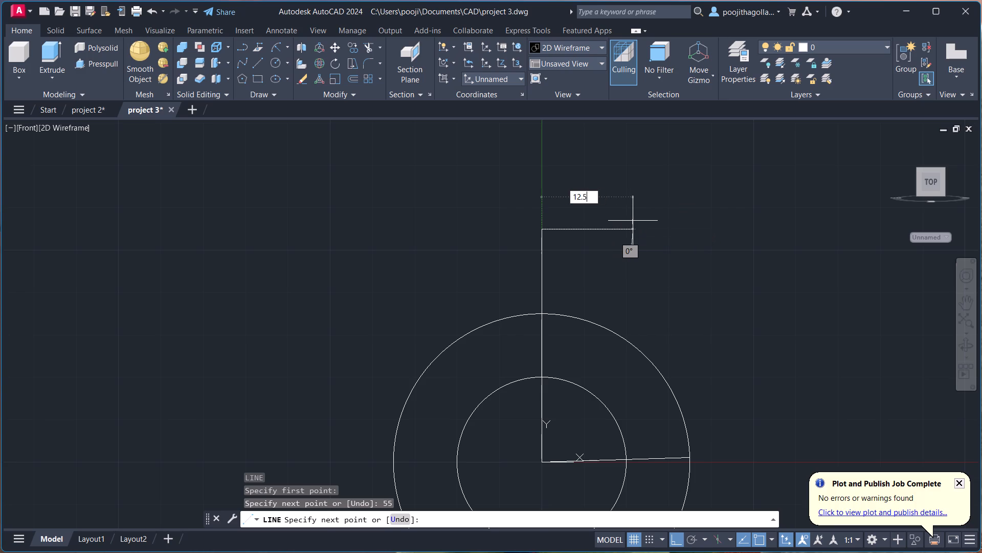
key("Return")
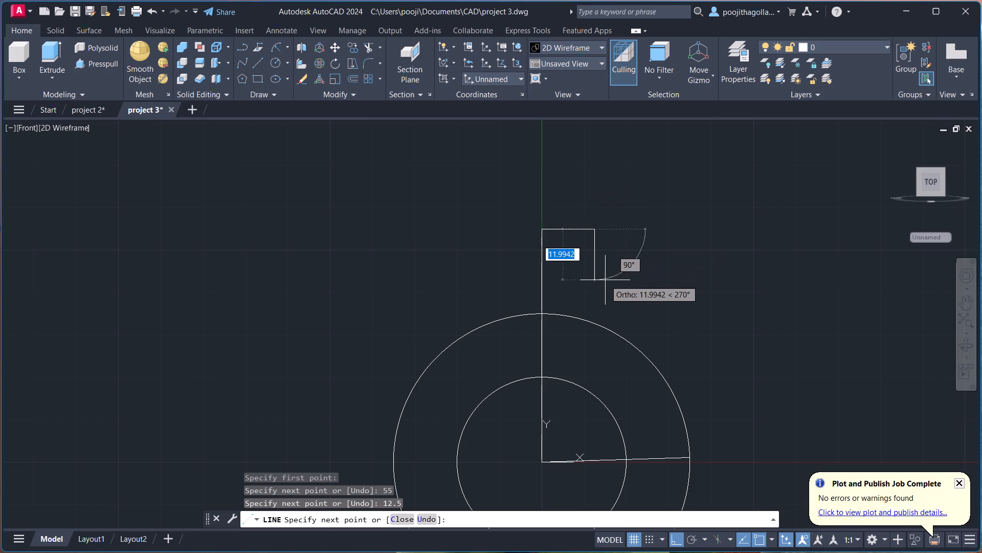
key("Escape")
Mirror the 12.5 horizontal line about the 55 vertical line, keeping the source line.
middle_click_drag(592, 281, 599, 263)
middle_click_drag(626, 201, 635, 219)
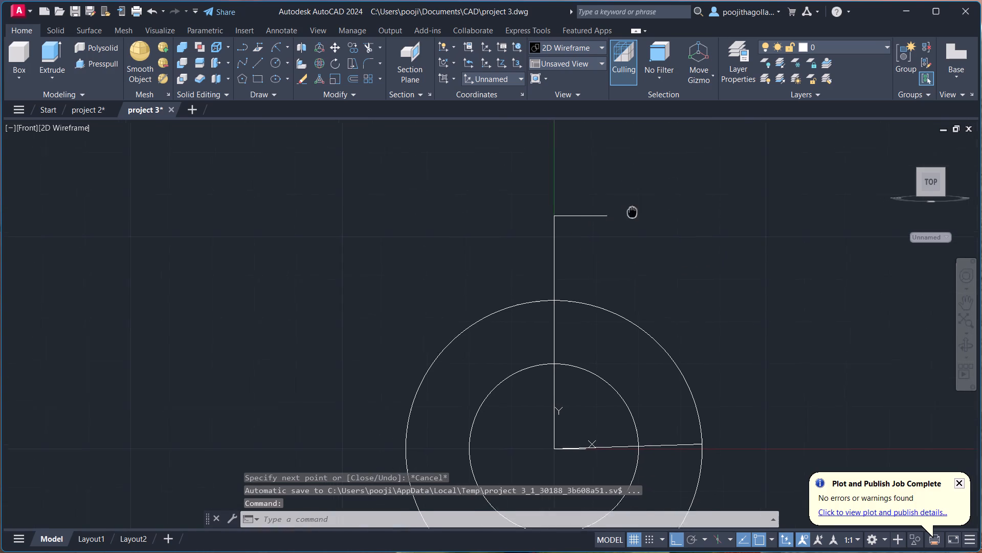
middle_click_drag(635, 219, 642, 251)
left_click(632, 233)
left_click(587, 278)
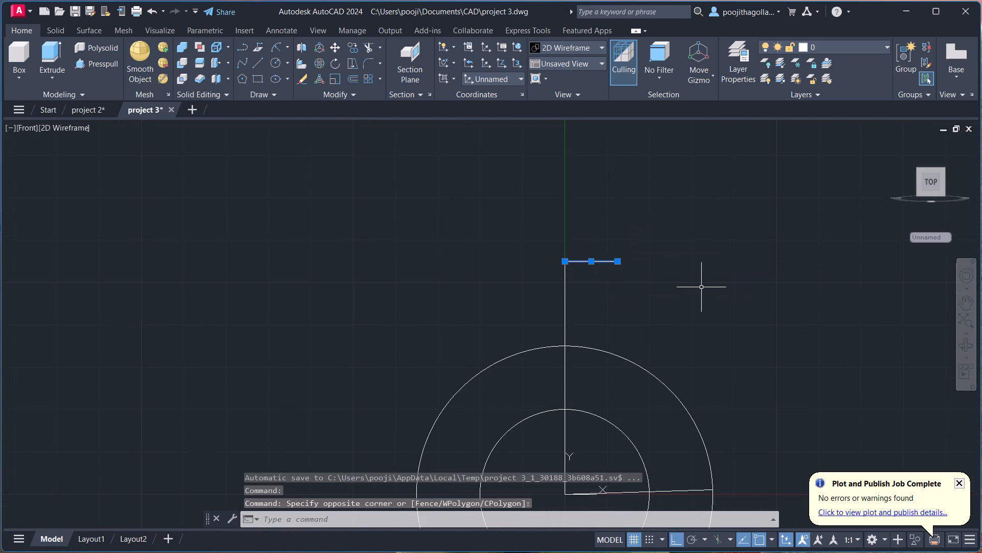
type("mi")
key("Return")
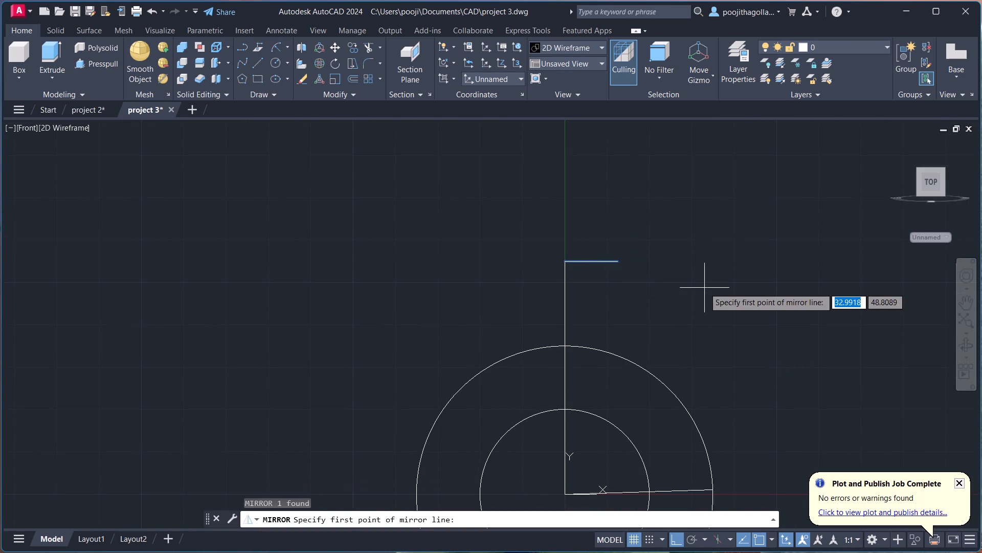
left_click(568, 263)
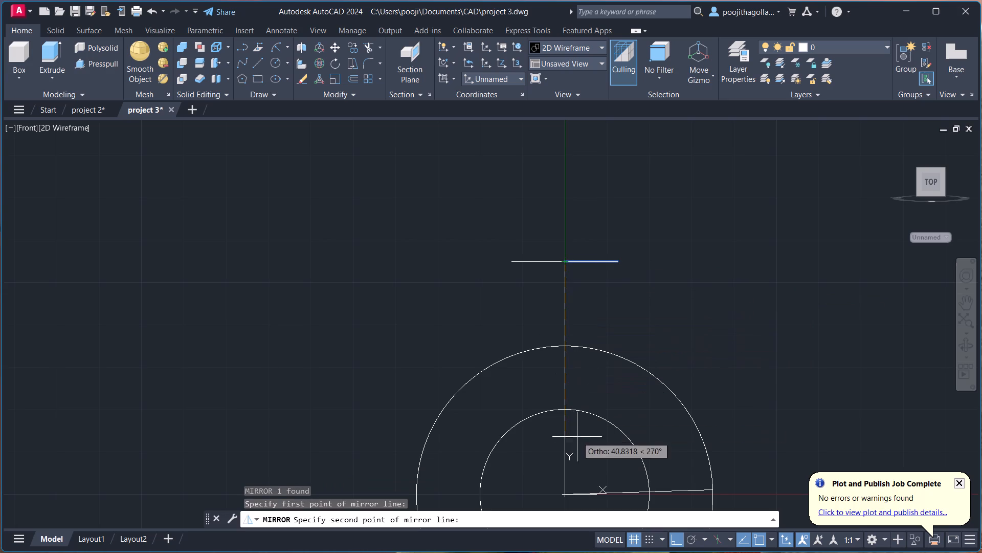
left_click(563, 493)
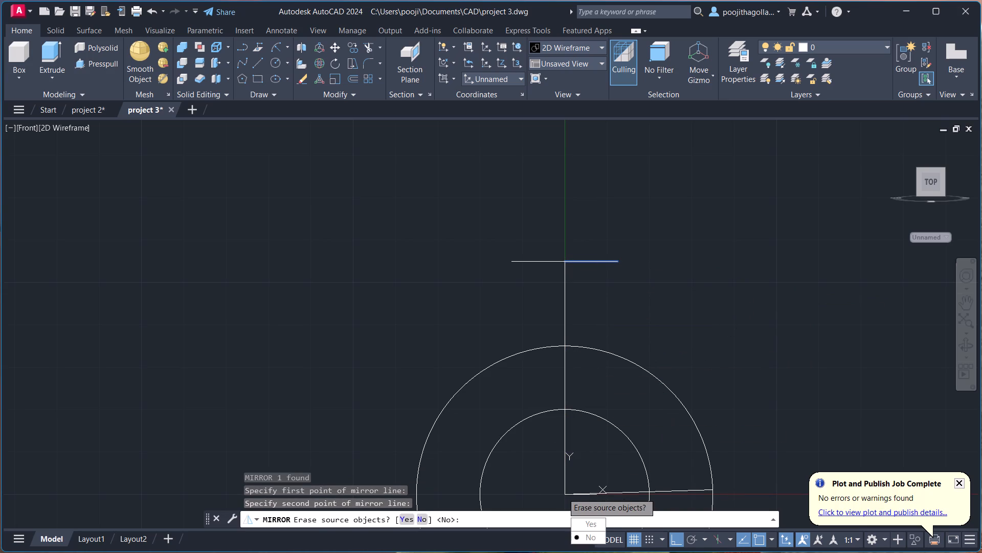
left_click_drag(595, 537, 563, 493)
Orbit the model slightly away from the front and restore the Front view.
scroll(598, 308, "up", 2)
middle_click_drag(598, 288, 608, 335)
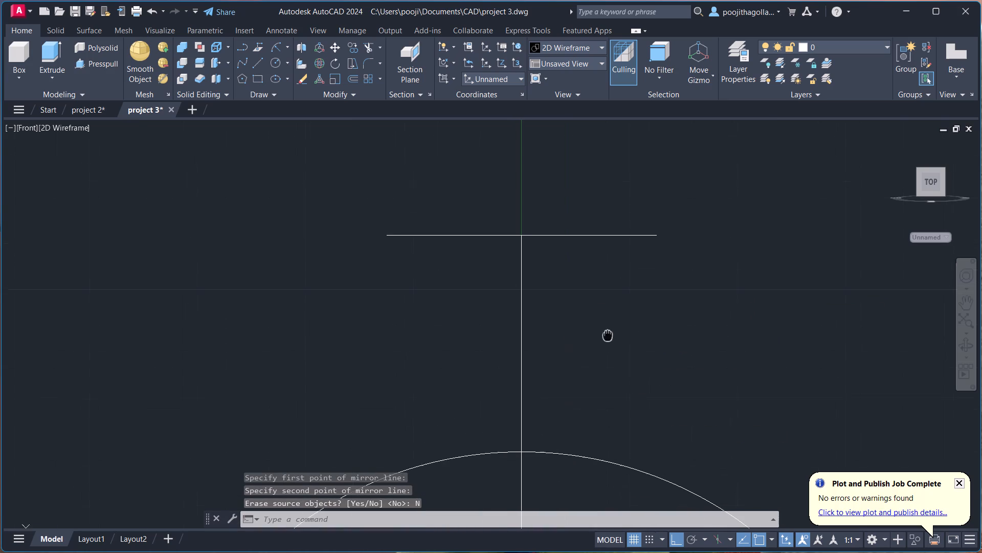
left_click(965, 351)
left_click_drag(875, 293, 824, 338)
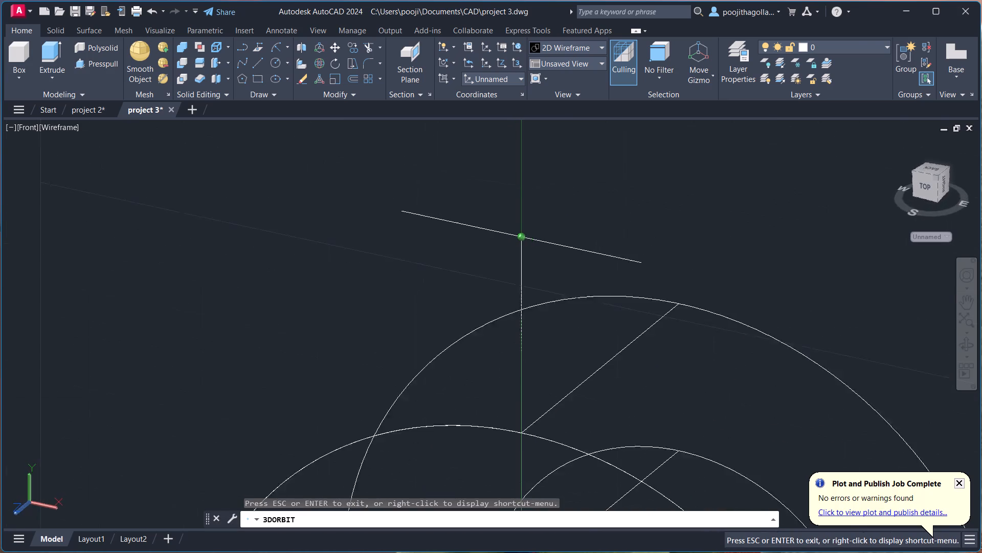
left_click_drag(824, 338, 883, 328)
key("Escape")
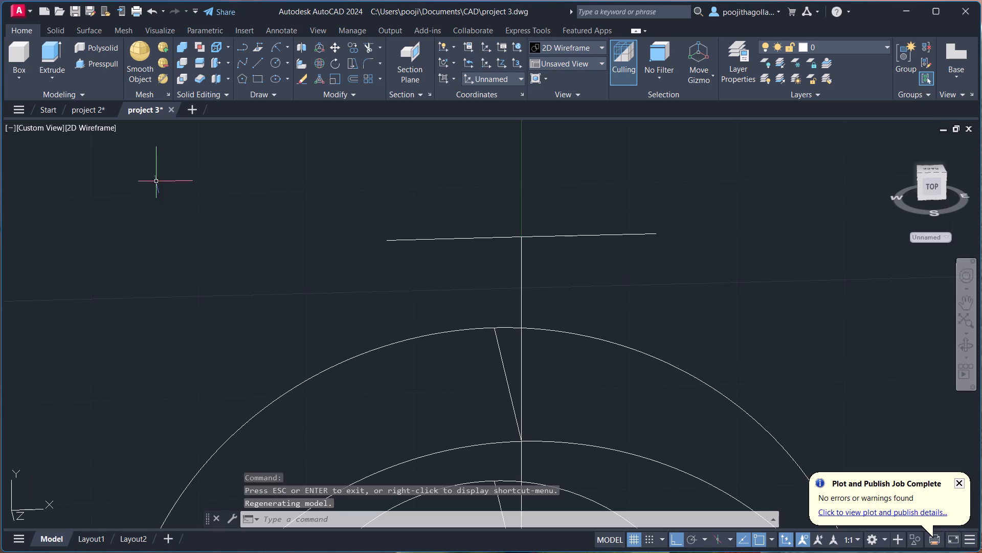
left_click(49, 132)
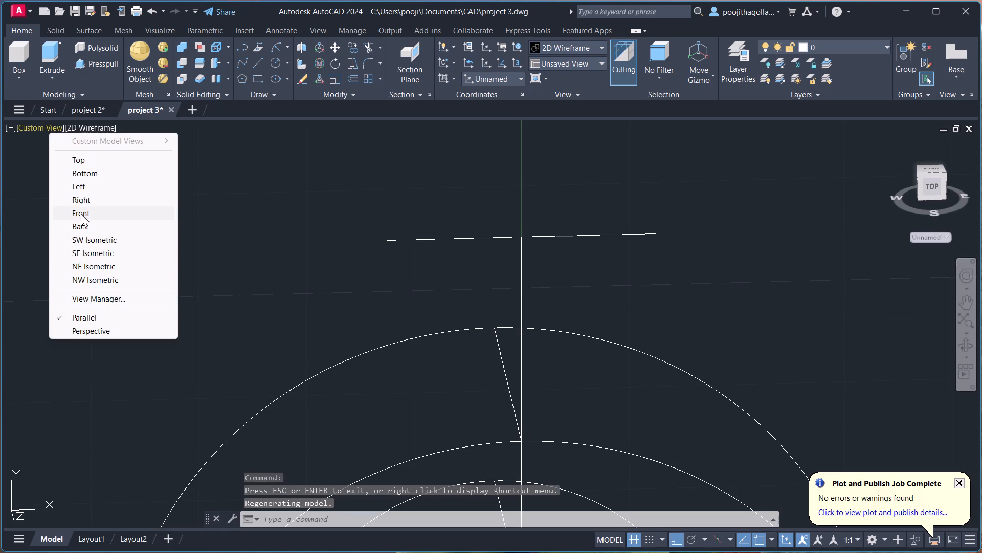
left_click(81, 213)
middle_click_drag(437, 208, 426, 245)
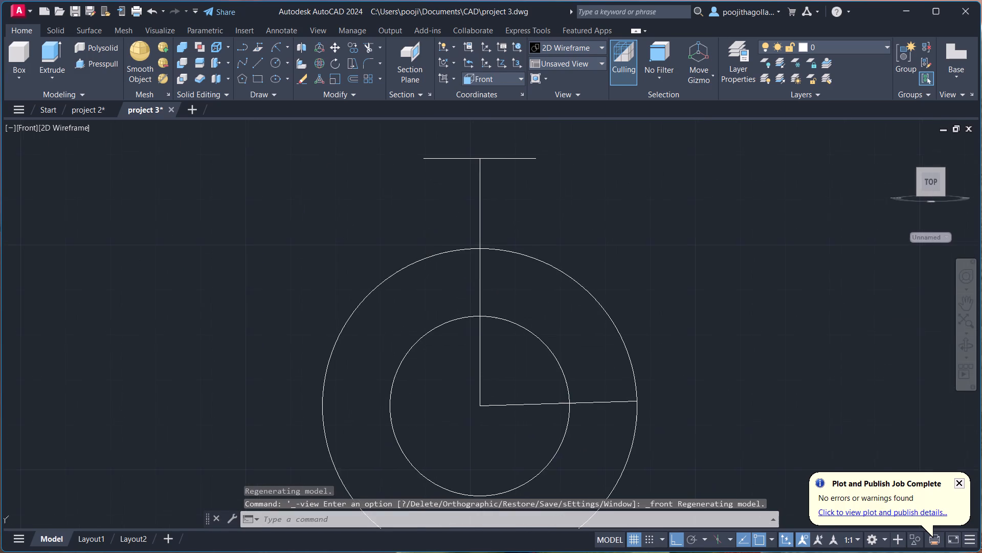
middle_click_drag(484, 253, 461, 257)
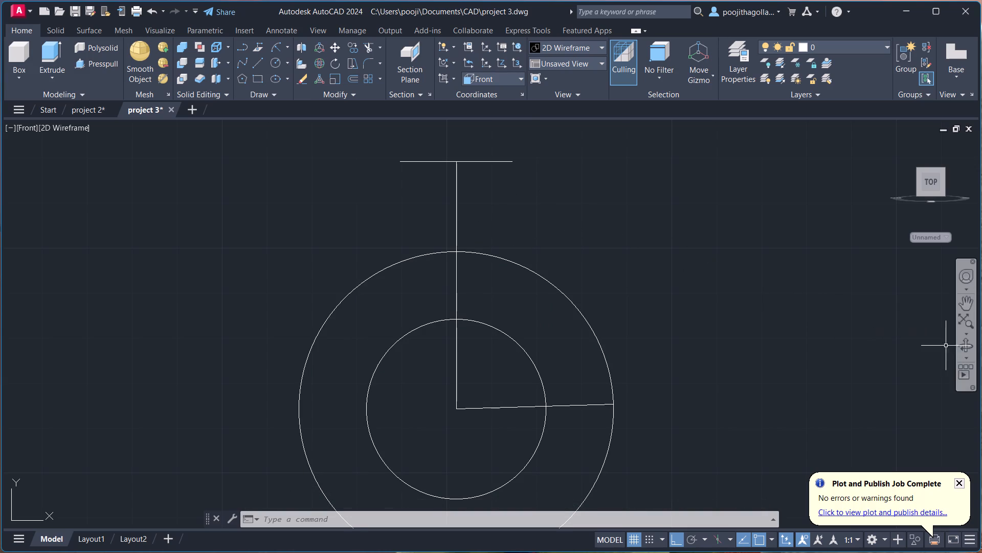
Orbit to an angled view showing the cylinder's front face and depth, and apply the Shades of Gray visual style.
left_click(965, 347)
left_click_drag(685, 288, 643, 326)
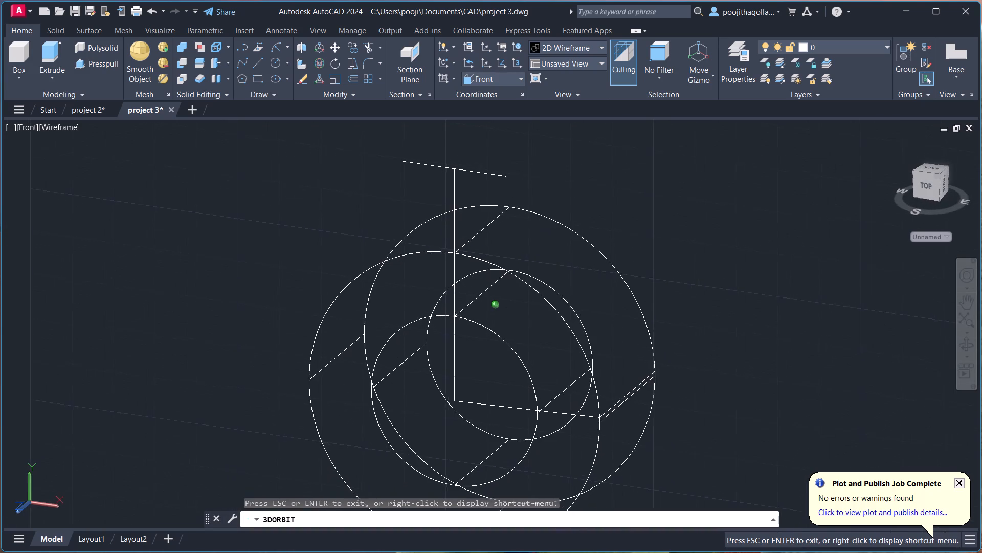
left_click_drag(643, 326, 629, 296)
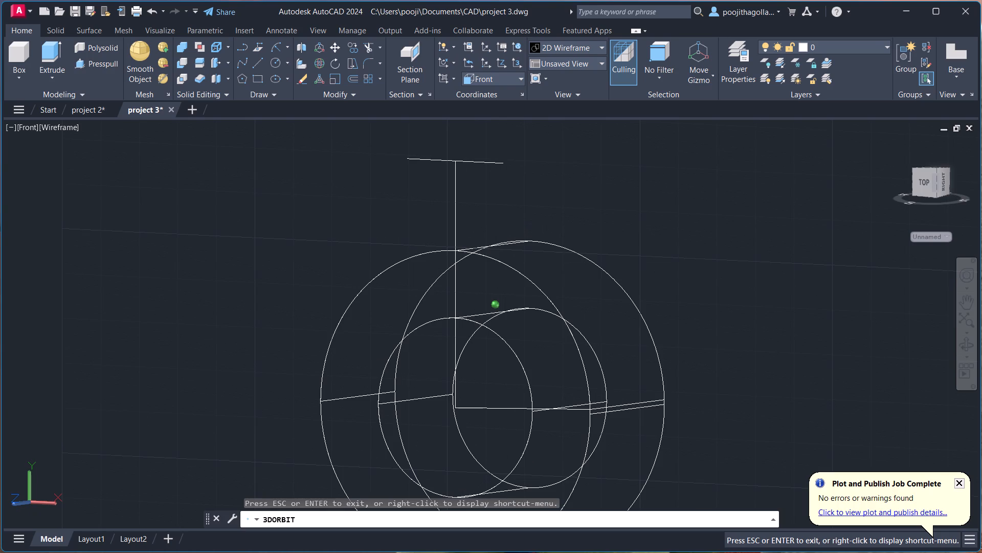
left_click_drag(629, 296, 632, 299)
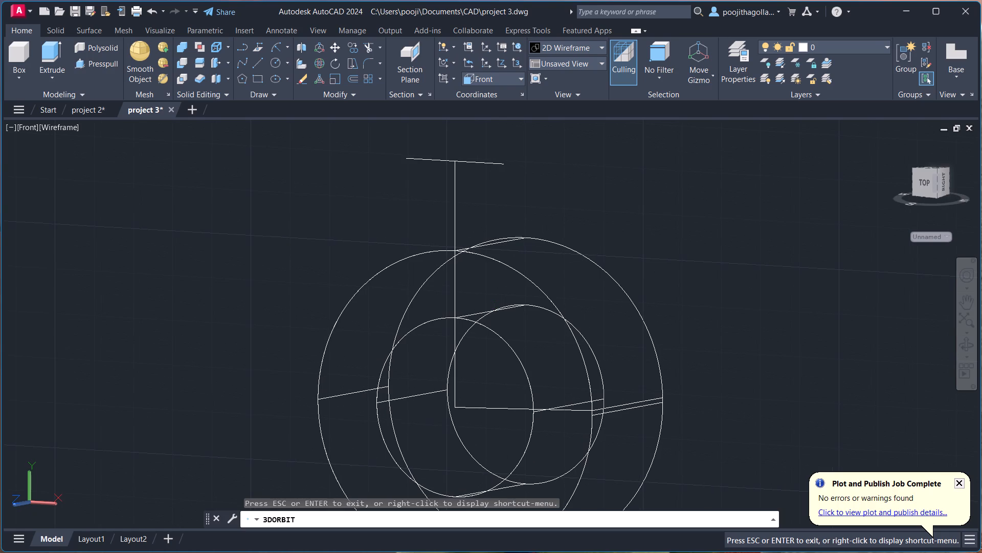
left_click_drag(746, 270, 724, 301)
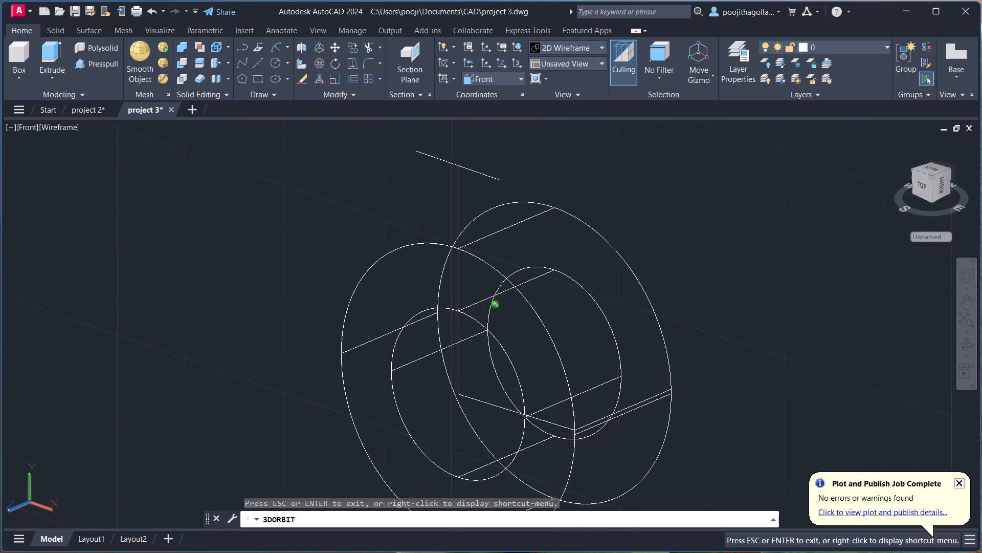
left_click_drag(724, 301, 724, 300)
key("Escape")
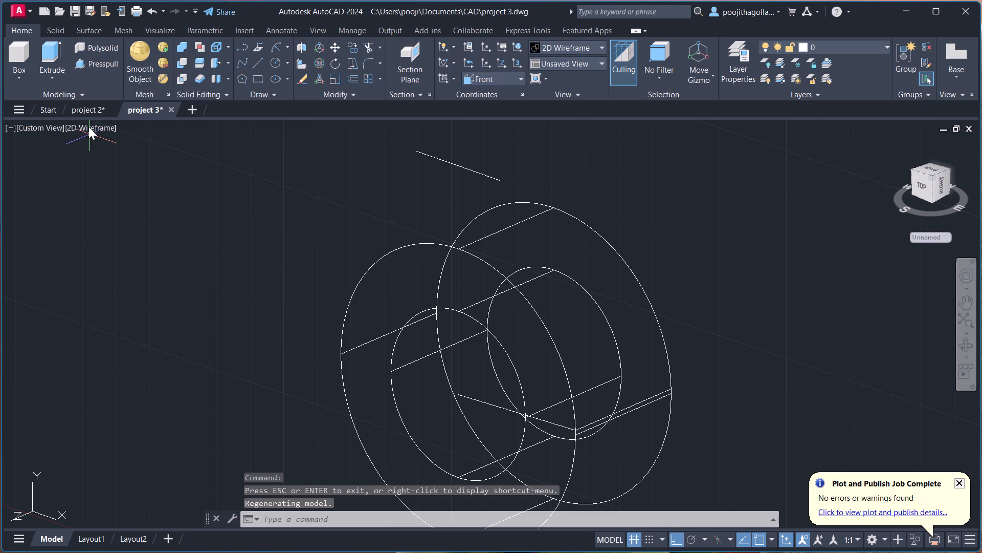
left_click(88, 126)
left_click(135, 237)
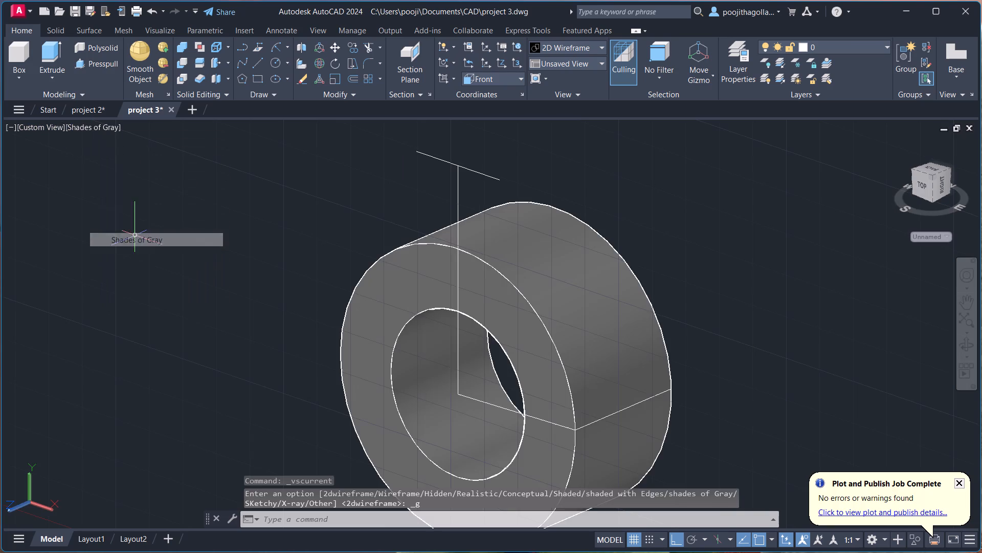
Draw a 15-long line in the negative Z direction from the positive-X end of the horizontal construction line.
middle_click_drag(544, 229, 549, 241)
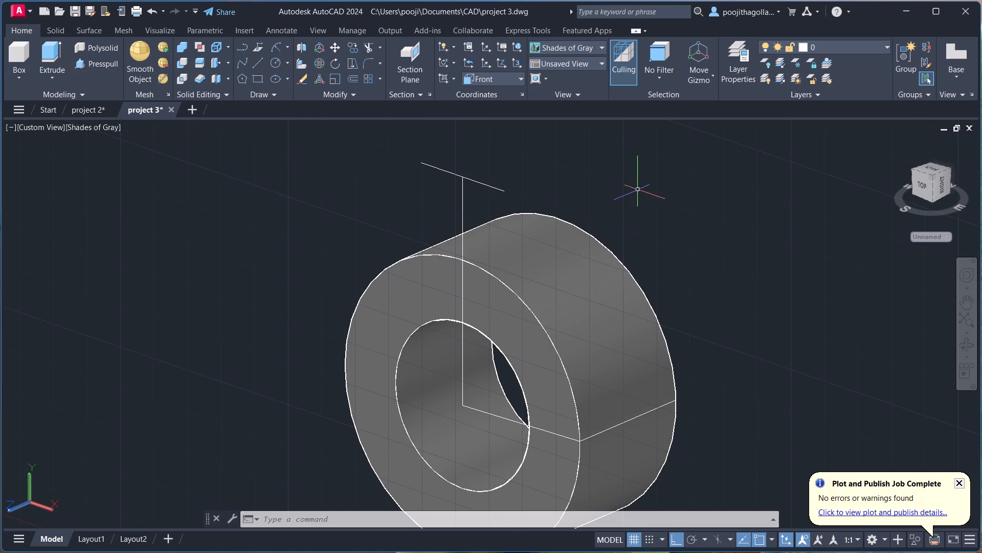
middle_click_drag(639, 202, 644, 227)
middle_click_drag(644, 227, 631, 215)
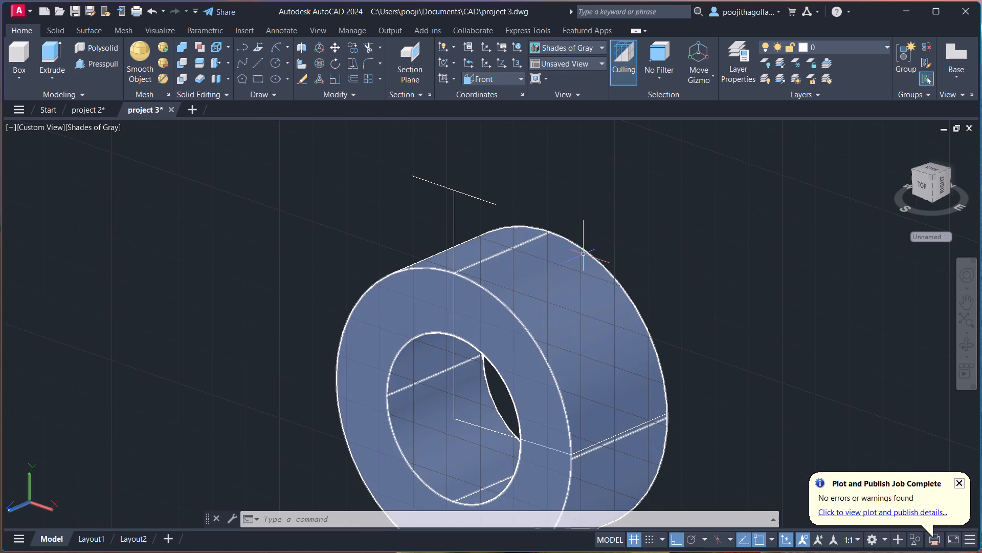
middle_click_drag(664, 223, 635, 250)
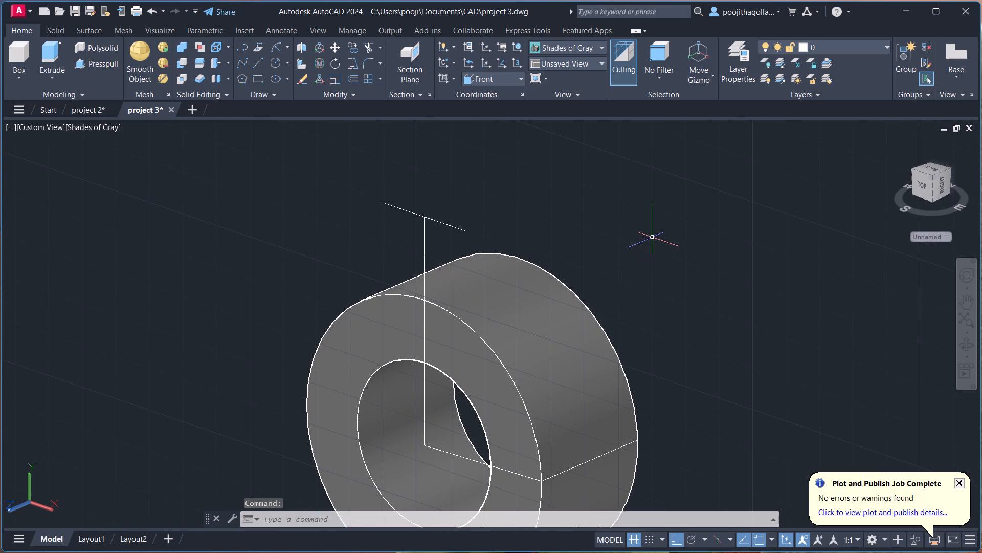
key("l")
key("Return")
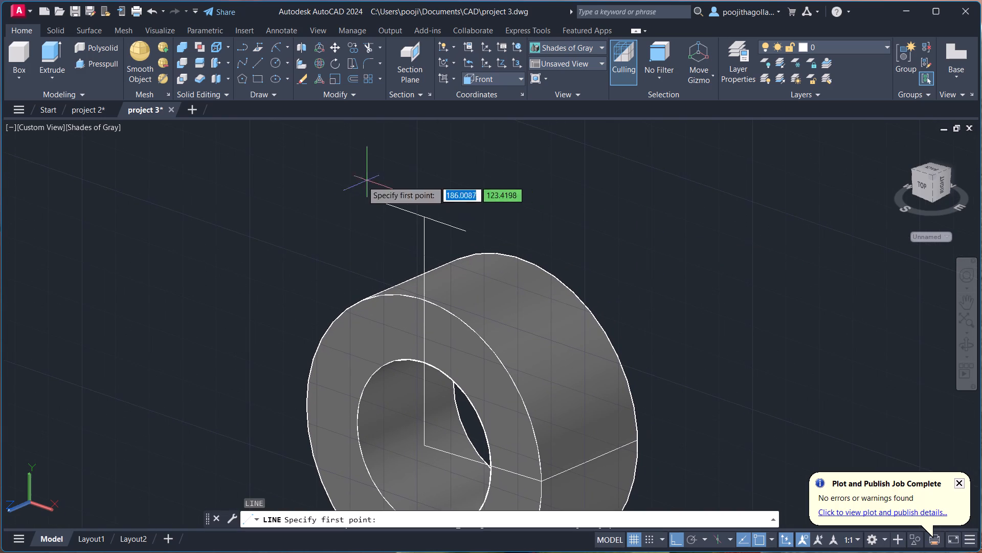
left_click(464, 233)
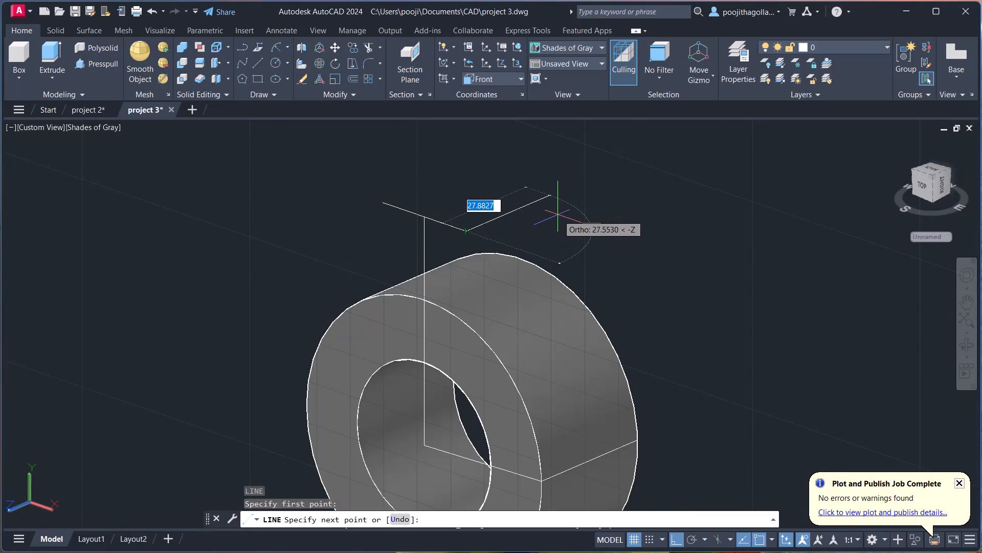
type("15")
key("Return")
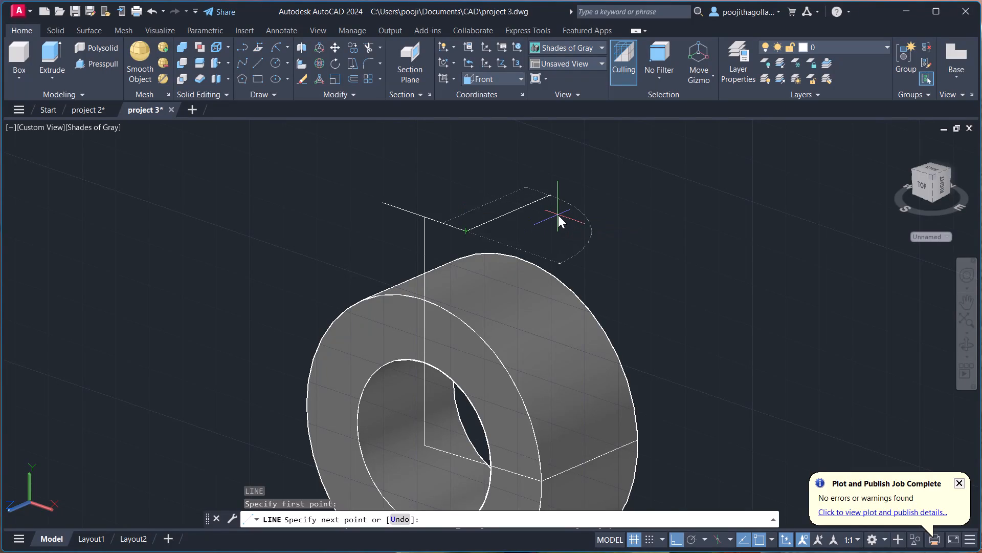
key("Escape")
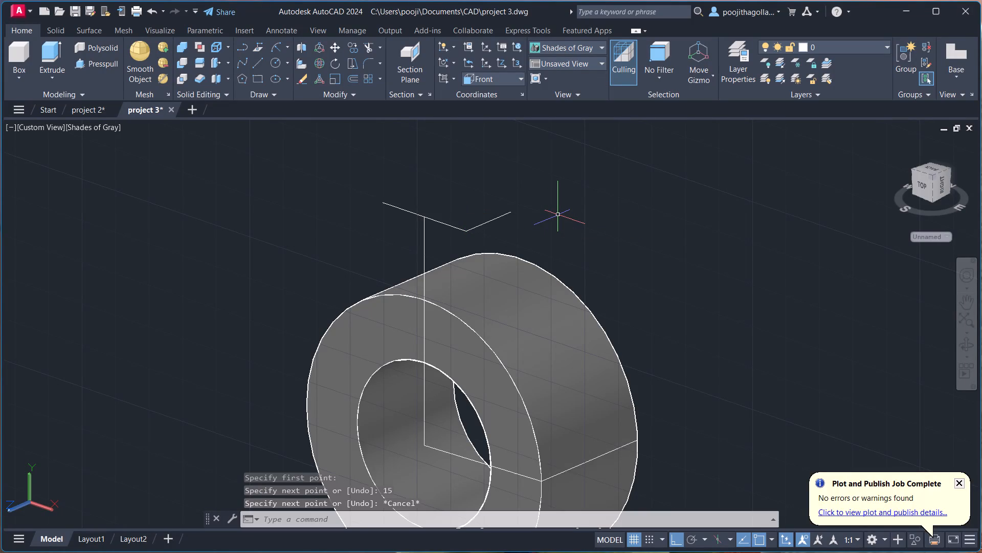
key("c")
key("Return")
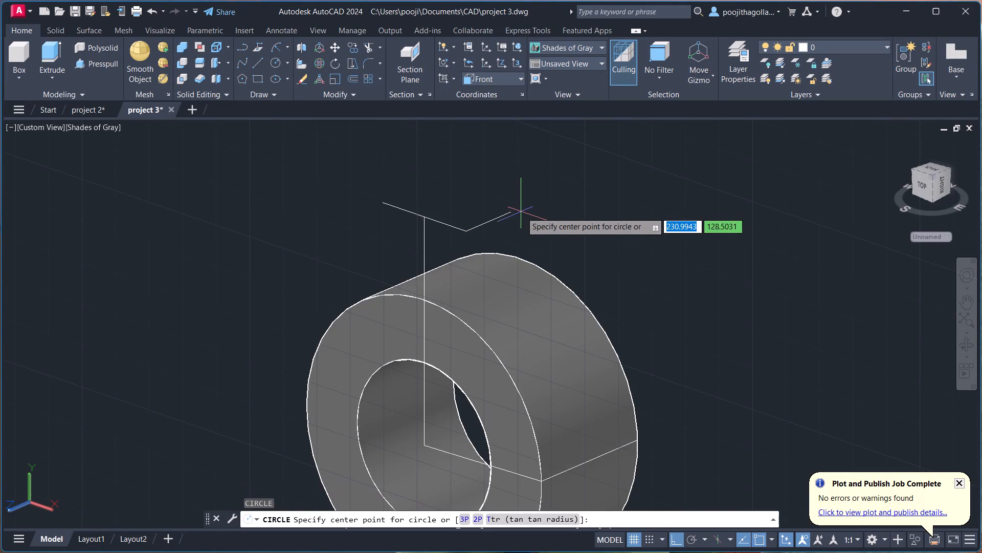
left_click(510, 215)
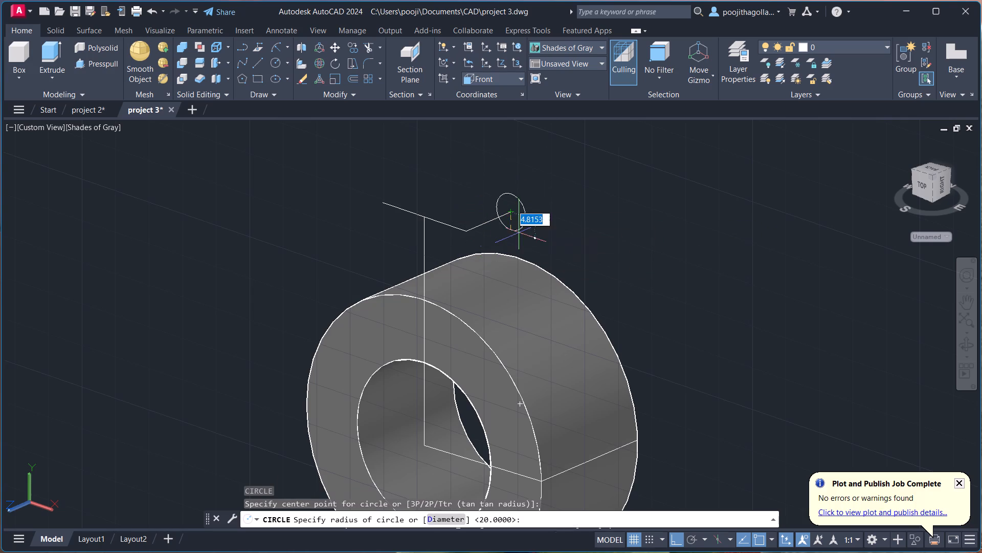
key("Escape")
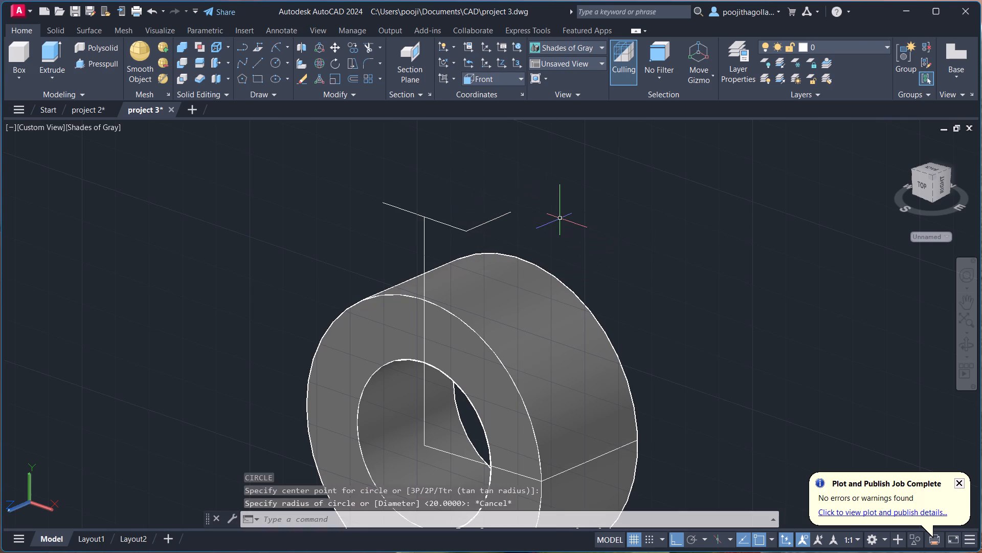
Set the UCS at a free point beside the construction lines, with X along the cylinder's depth and Y vertically upward.
middle_click_drag(573, 215, 570, 242)
type("ucs")
key("Return")
left_click(539, 218)
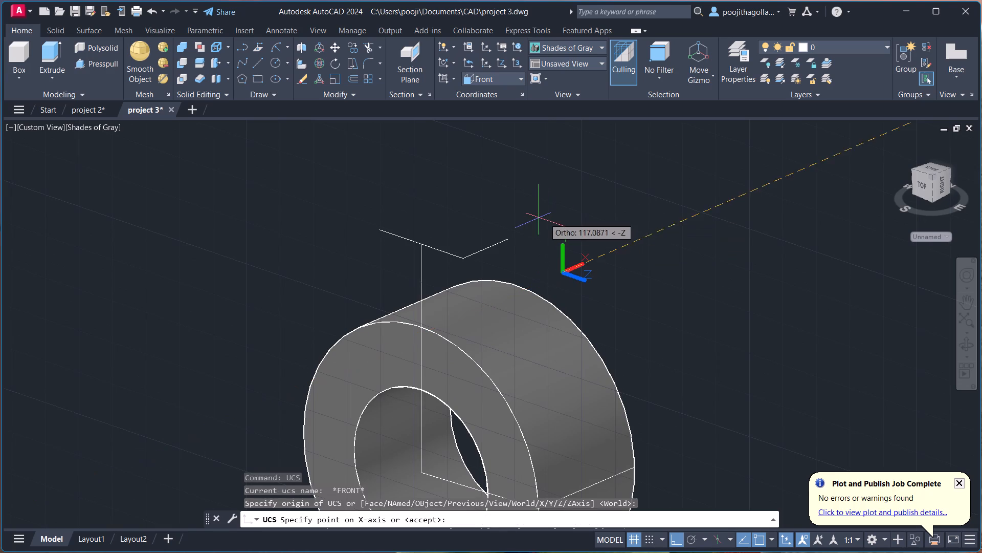
middle_click_drag(559, 222, 548, 260)
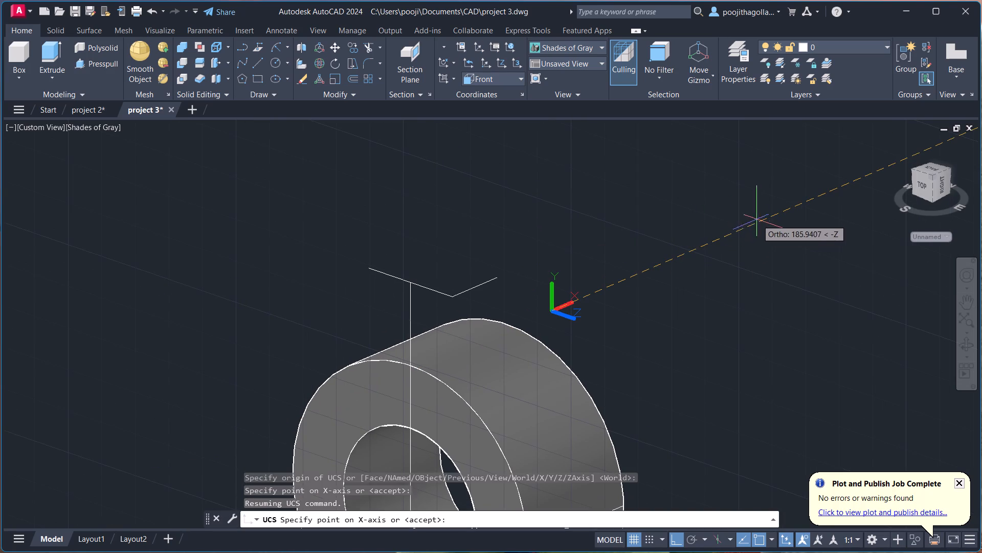
left_click(767, 217)
left_click(533, 164)
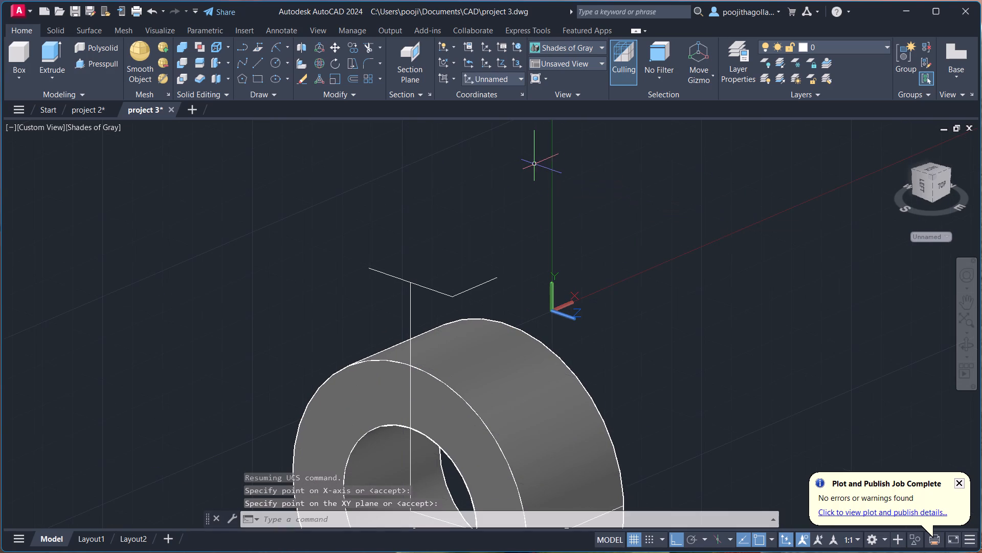
Draw a circle of radius 15 centred on the free end of the 15-long line.
key("c")
key("Return")
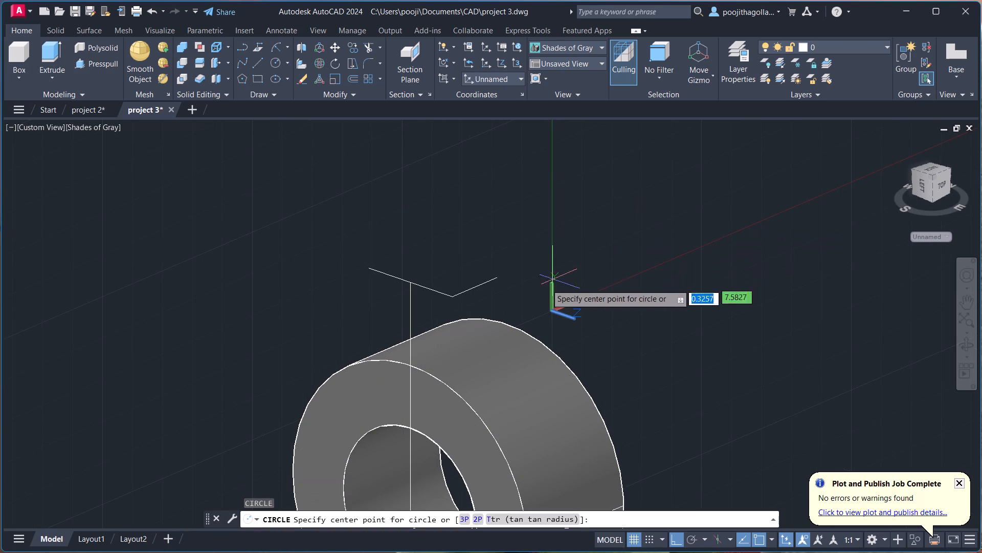
left_click(499, 278)
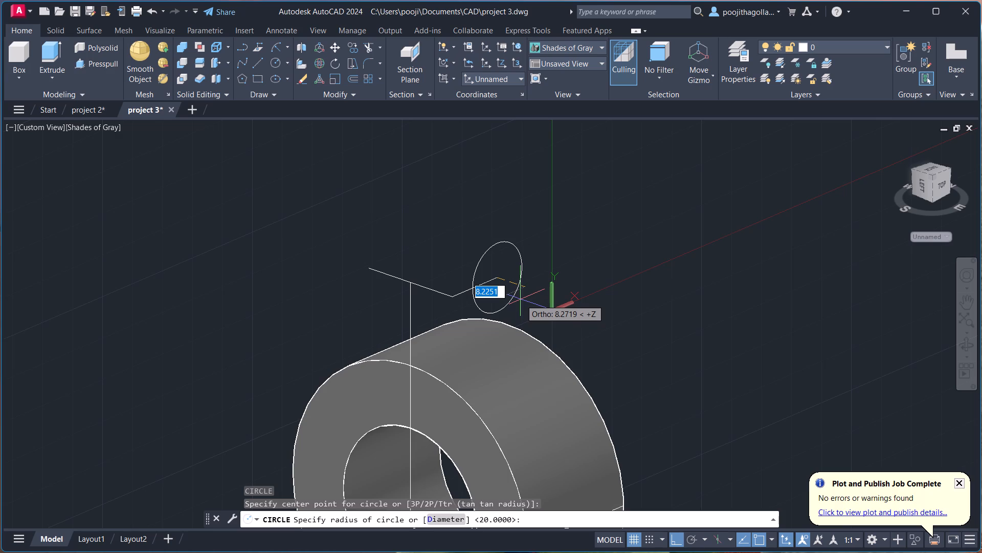
type("15")
key("Return")
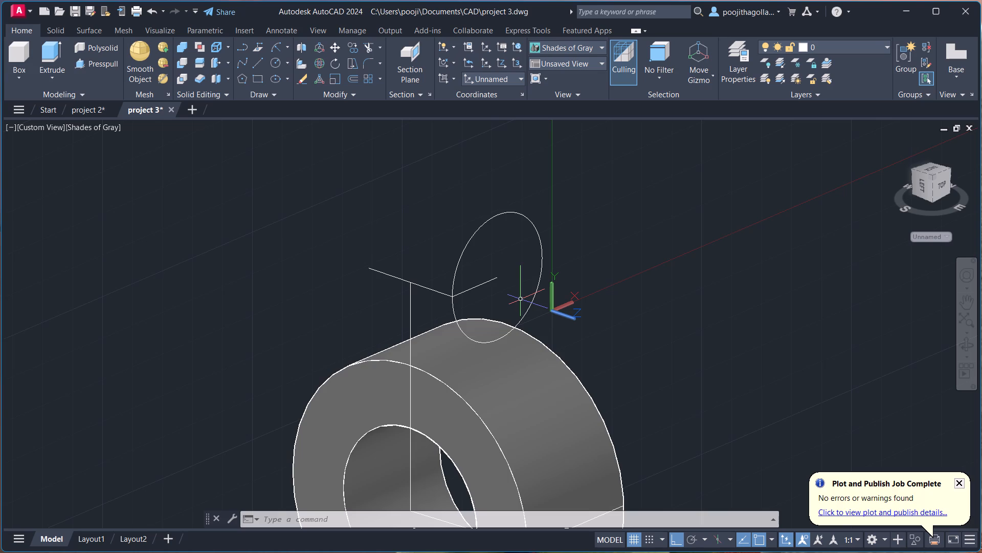
Draw a concentric circle of radius 7.5 inside the radius 15 circle.
key("c")
key("Return")
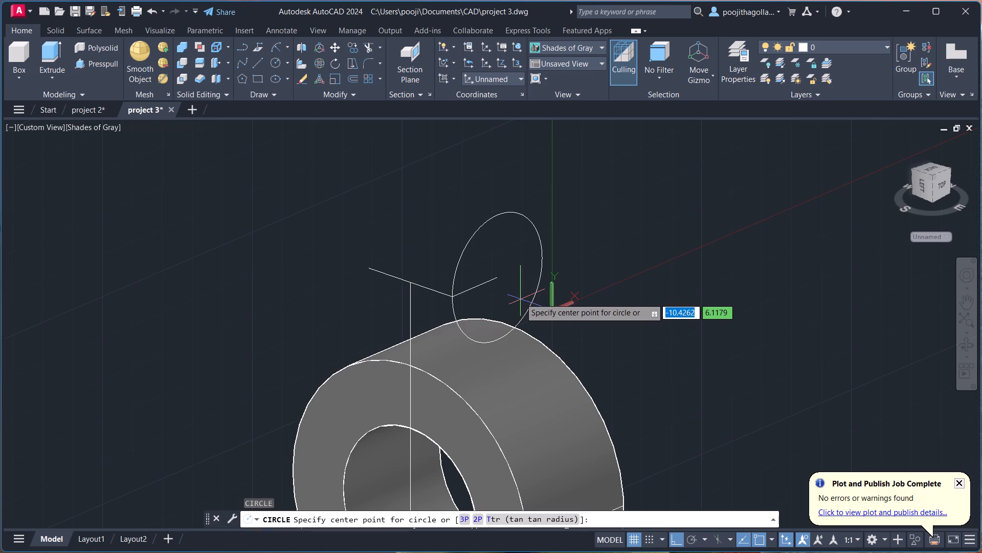
left_click(494, 281)
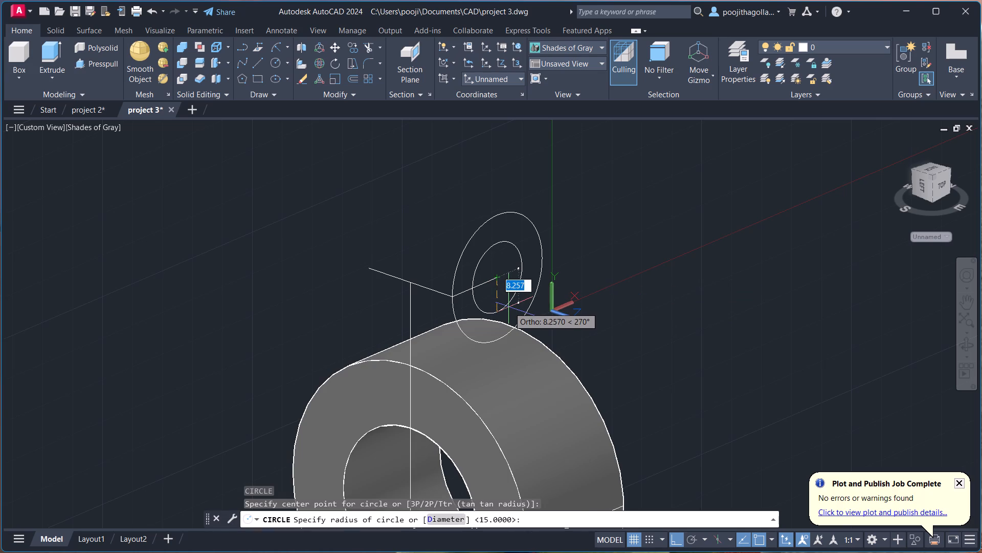
type("7.")
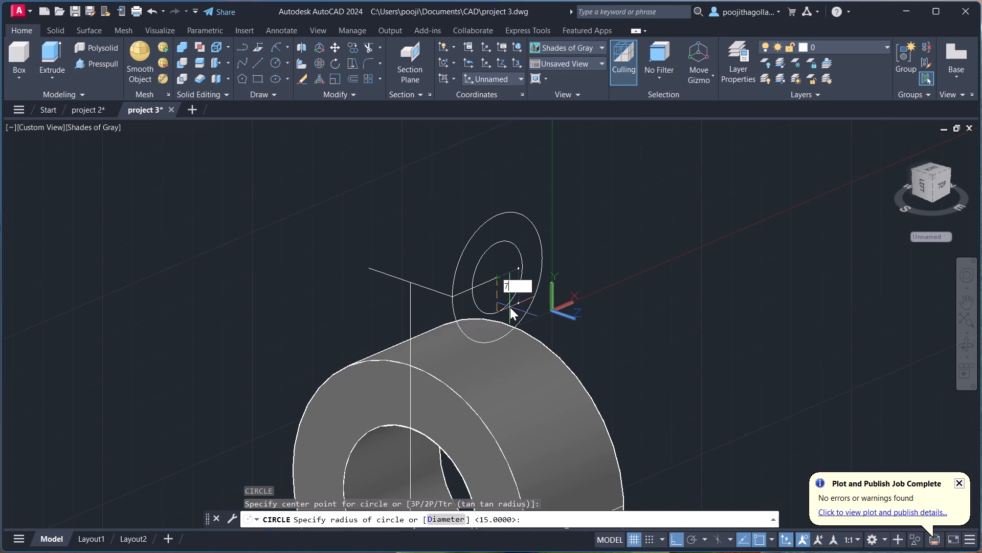
key("5")
key("Return")
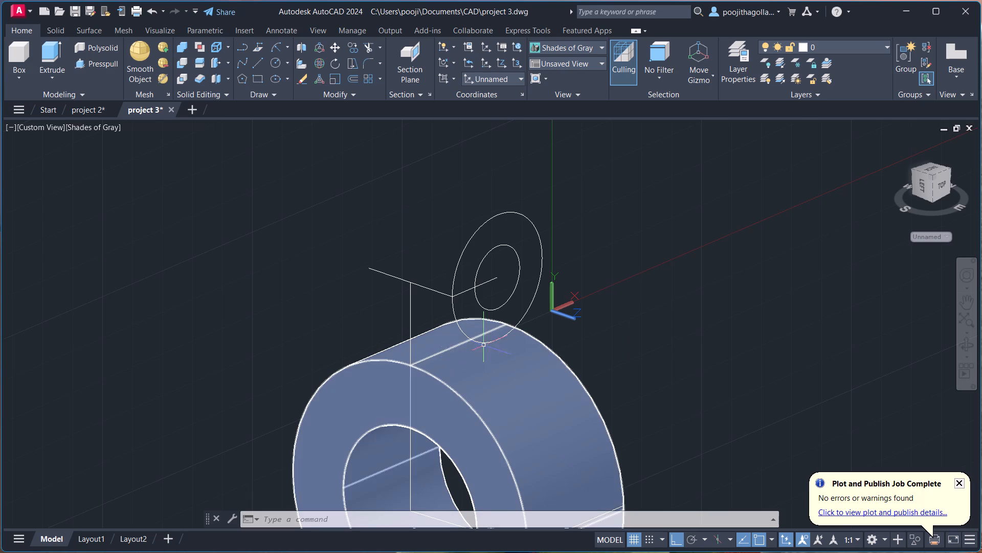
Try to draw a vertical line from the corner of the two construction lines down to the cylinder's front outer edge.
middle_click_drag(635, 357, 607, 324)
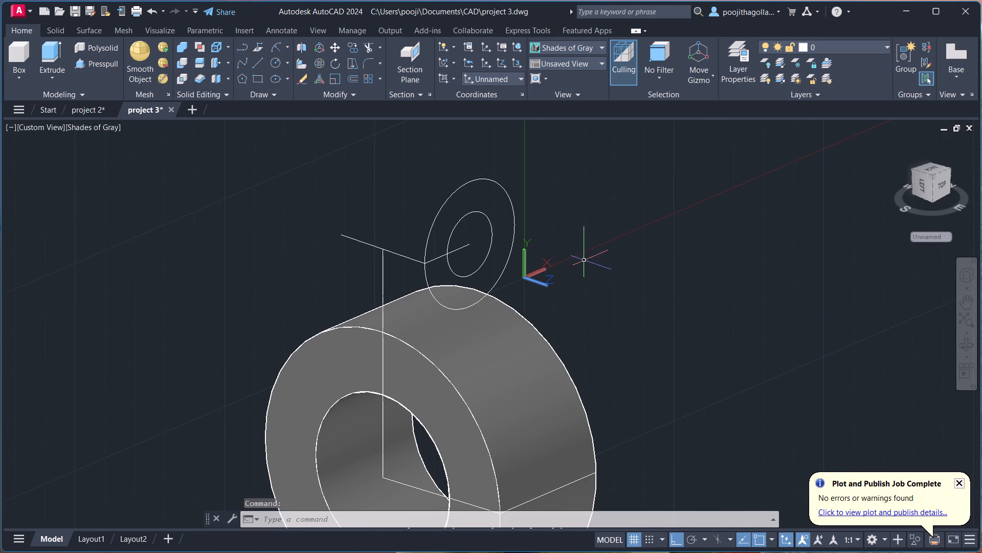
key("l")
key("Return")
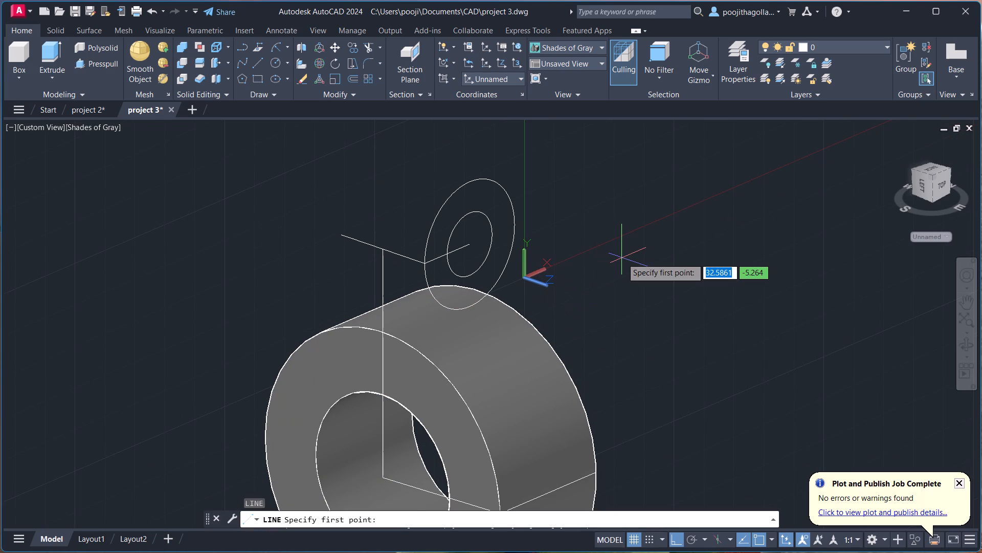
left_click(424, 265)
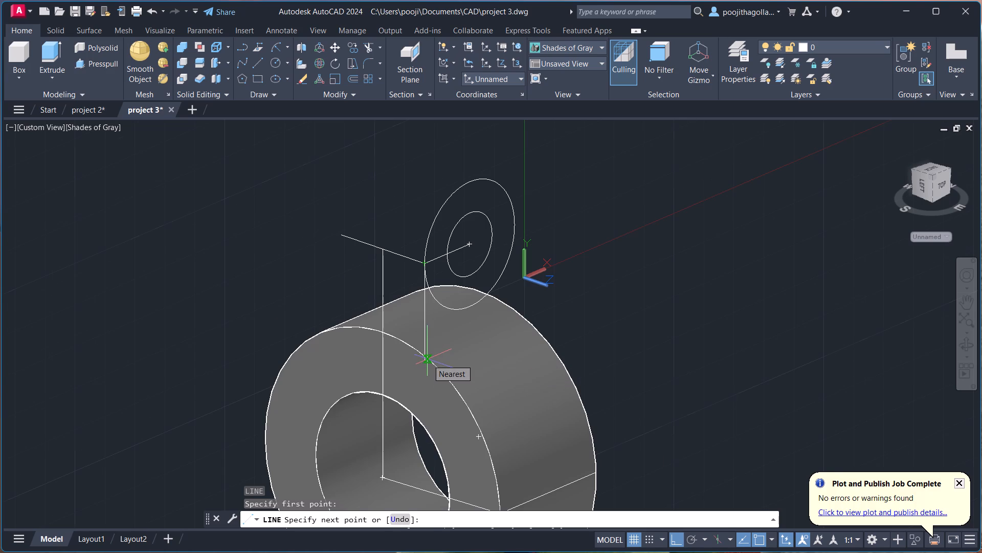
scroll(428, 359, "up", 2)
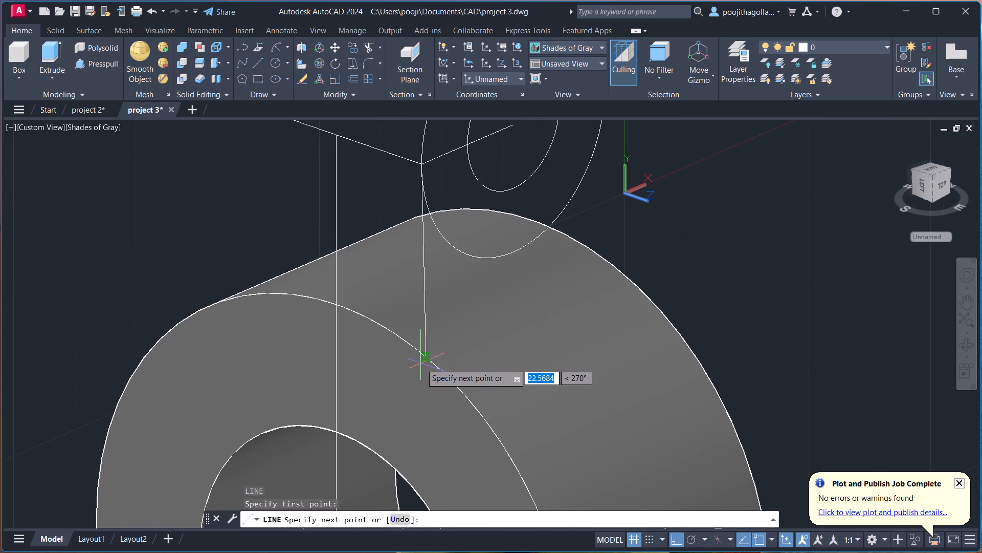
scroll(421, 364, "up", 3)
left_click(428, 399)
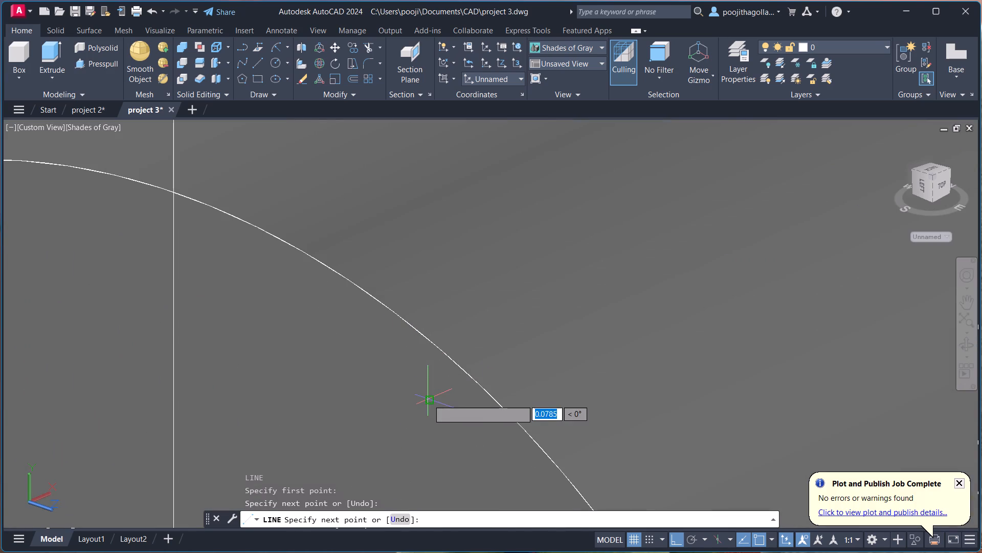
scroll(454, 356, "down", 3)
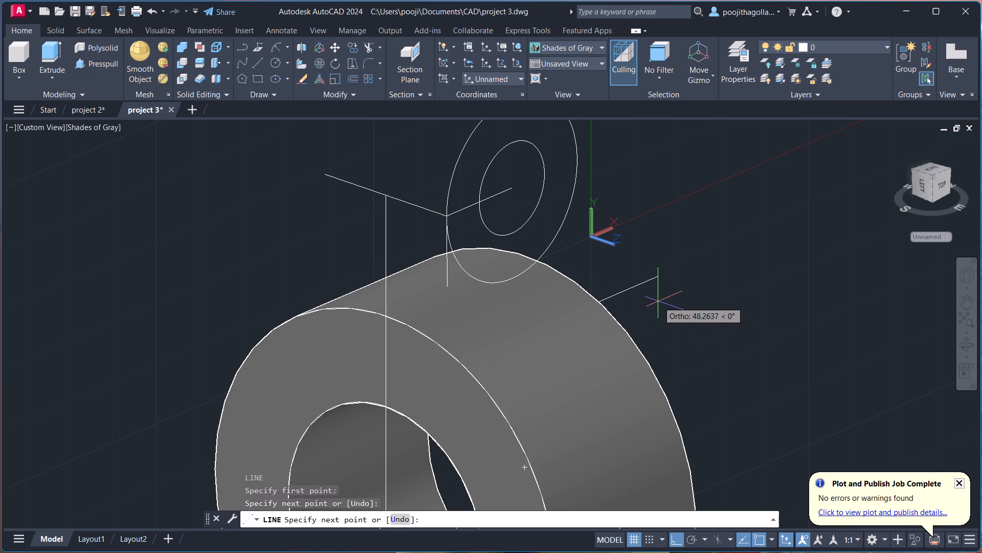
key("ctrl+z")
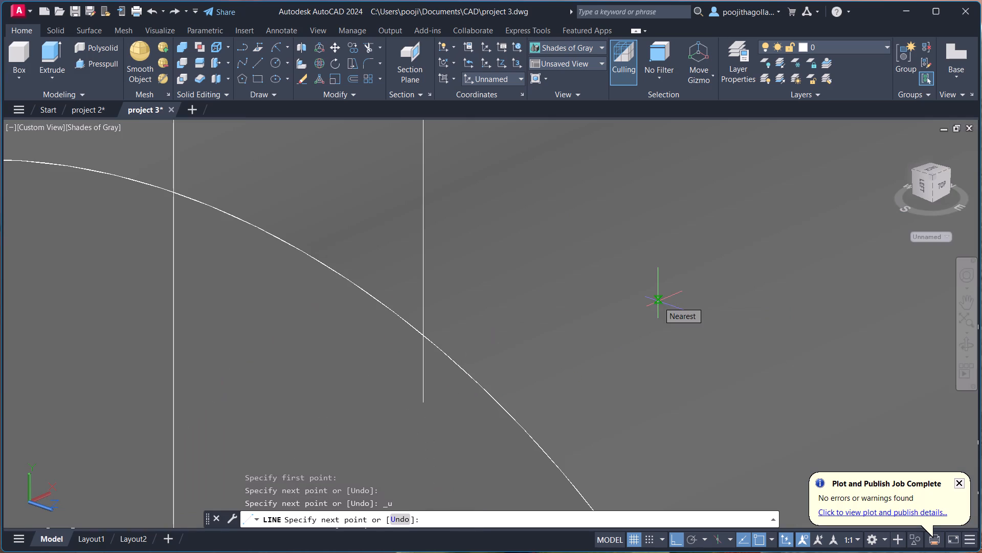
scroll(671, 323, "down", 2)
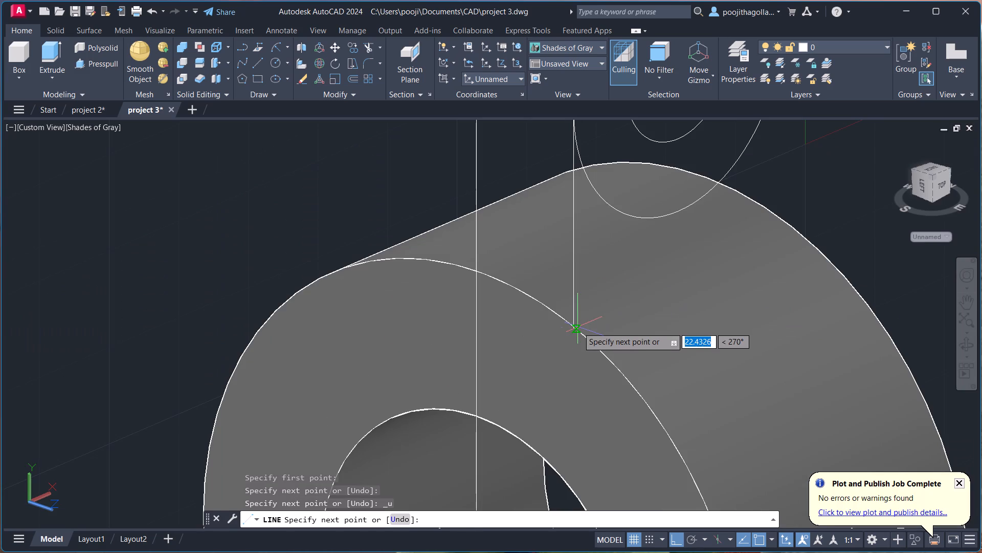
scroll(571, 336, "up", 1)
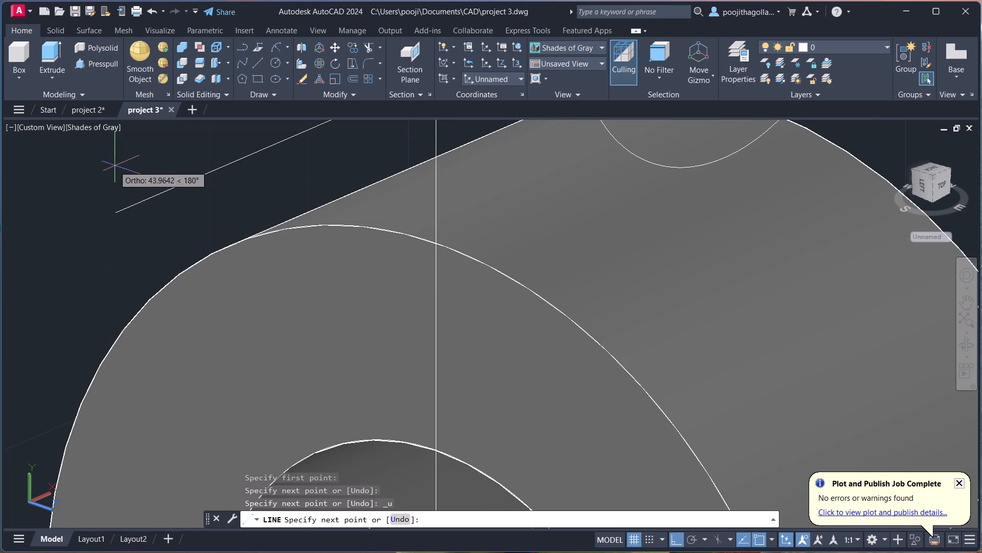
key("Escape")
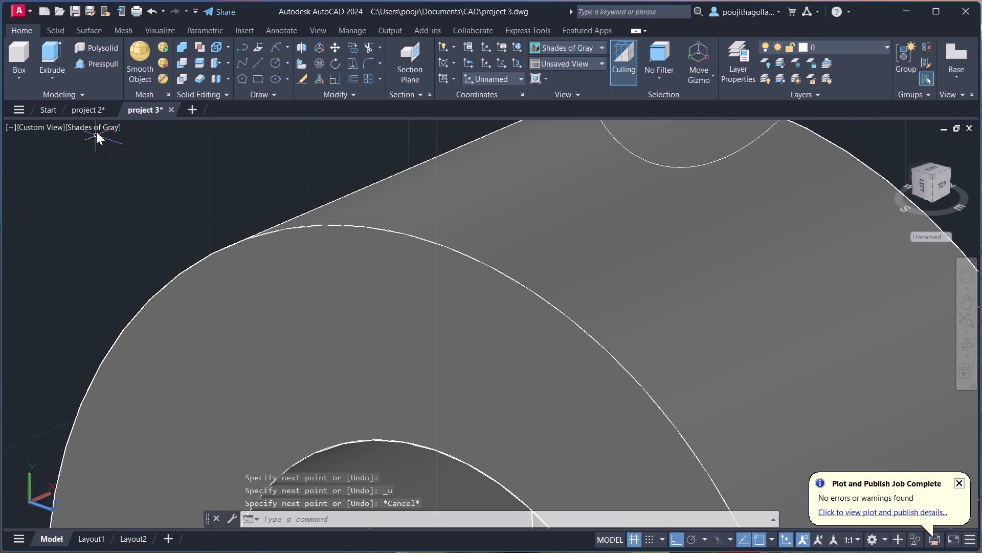
Switch the visual style to 2D Wireframe.
left_click(96, 131)
left_click(148, 156)
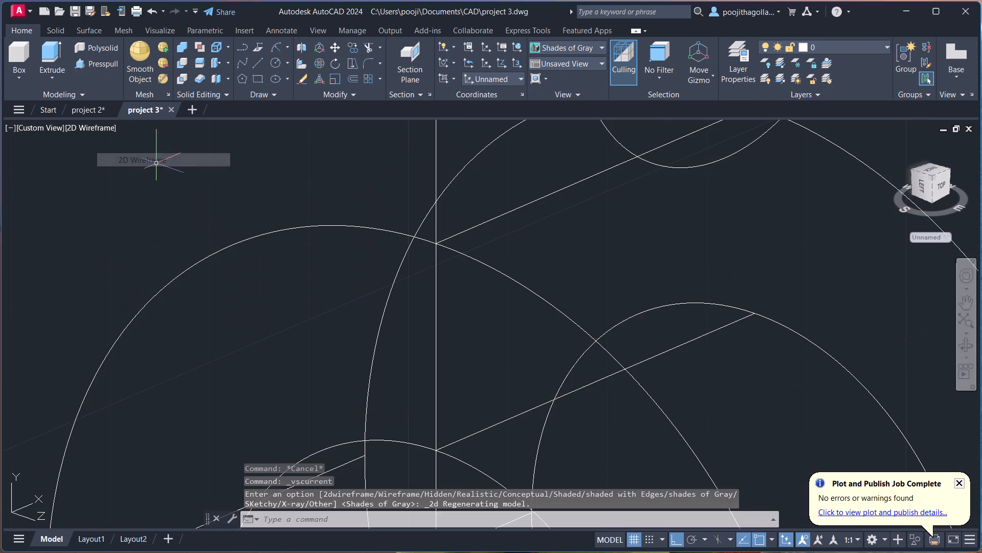
Draw a vertical line from the construction lines' corner, beside the radius 15 circle, down to just past the cylinder's front outer edge.
scroll(580, 222, "down", 1)
middle_click_drag(605, 228, 539, 264)
scroll(540, 262, "down", 2)
middle_click_drag(590, 262, 529, 264)
scroll(529, 264, "up", 2)
key("l")
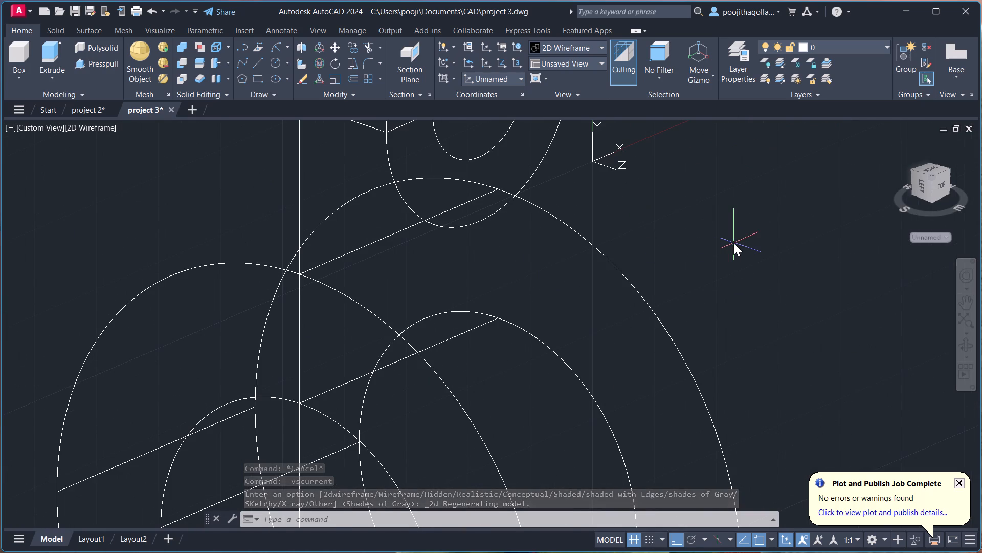
key("Return")
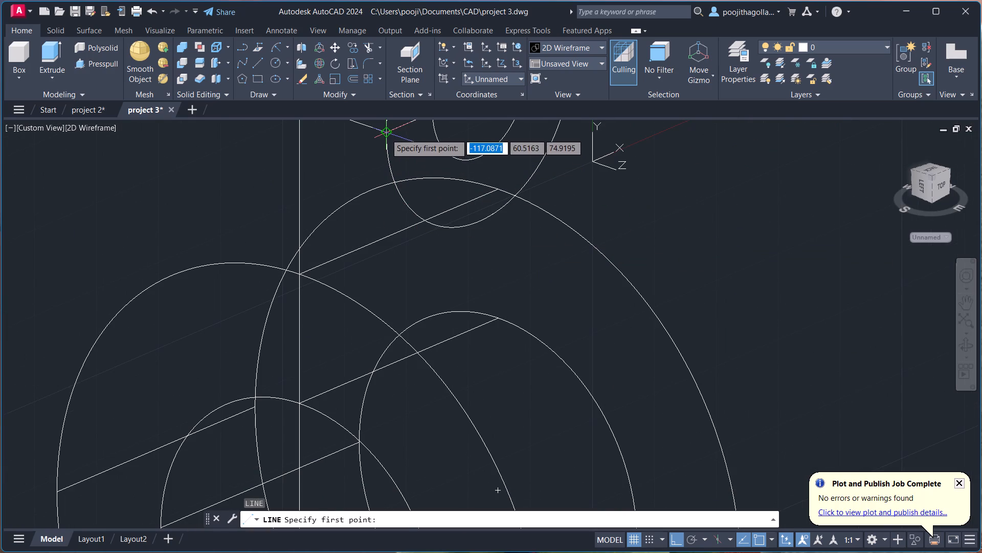
left_click(386, 132)
scroll(395, 329, "up", 3)
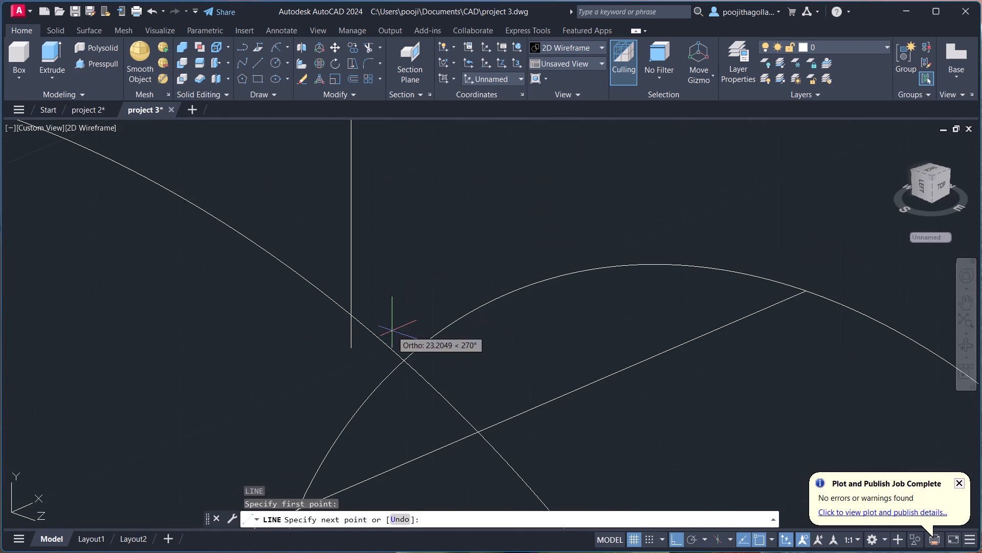
left_click(356, 363)
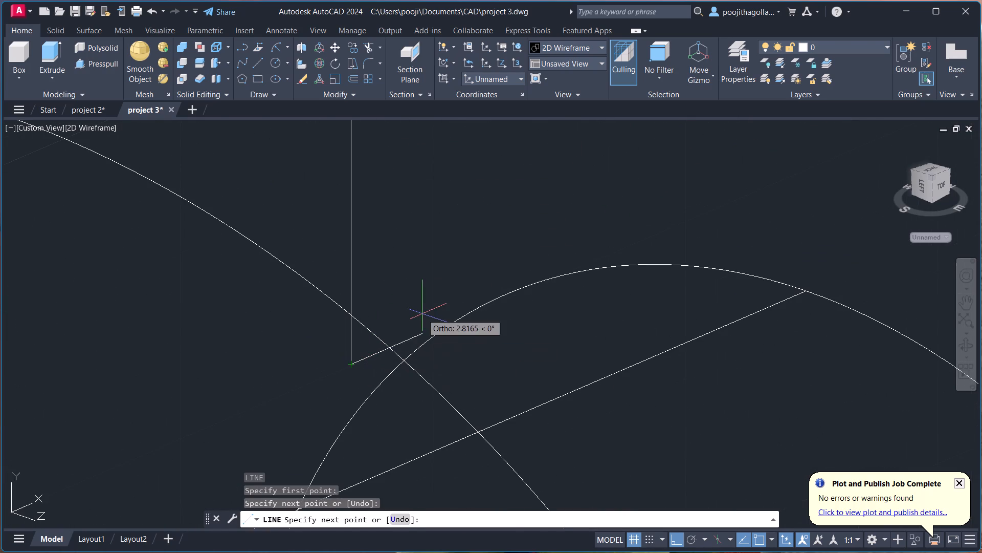
key("Escape")
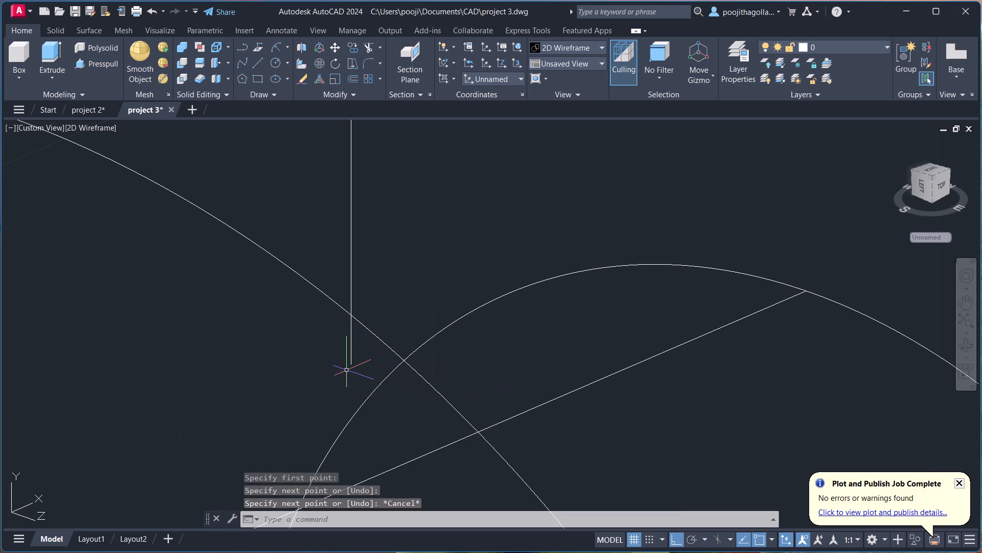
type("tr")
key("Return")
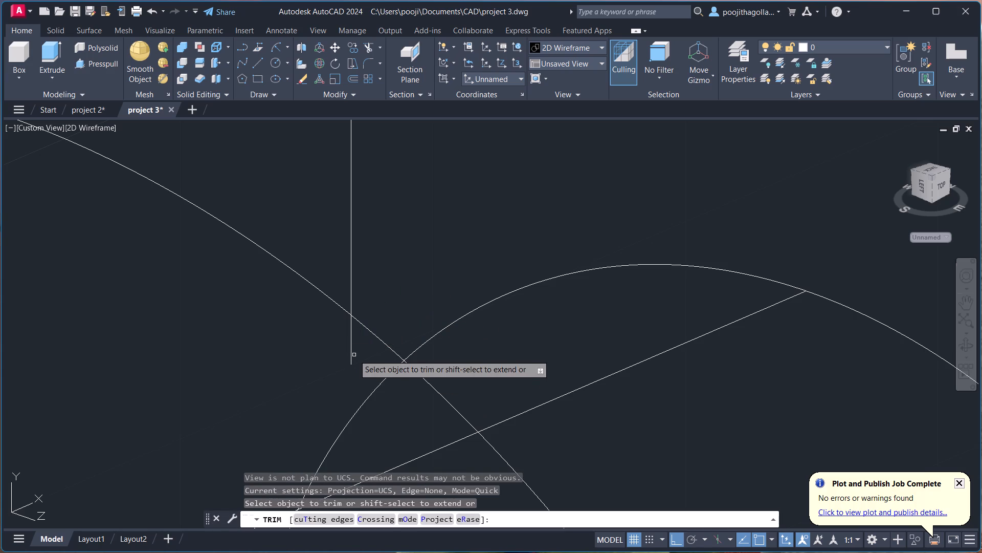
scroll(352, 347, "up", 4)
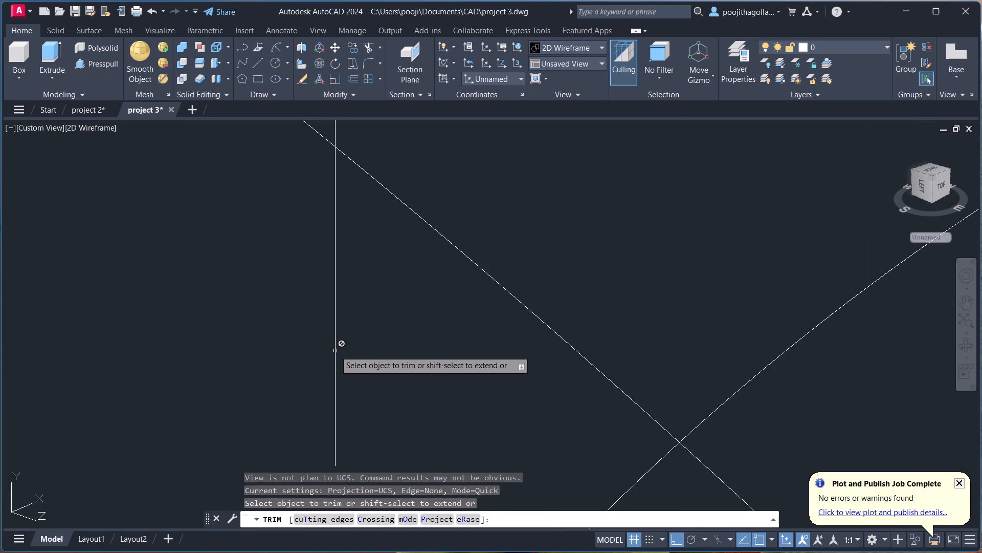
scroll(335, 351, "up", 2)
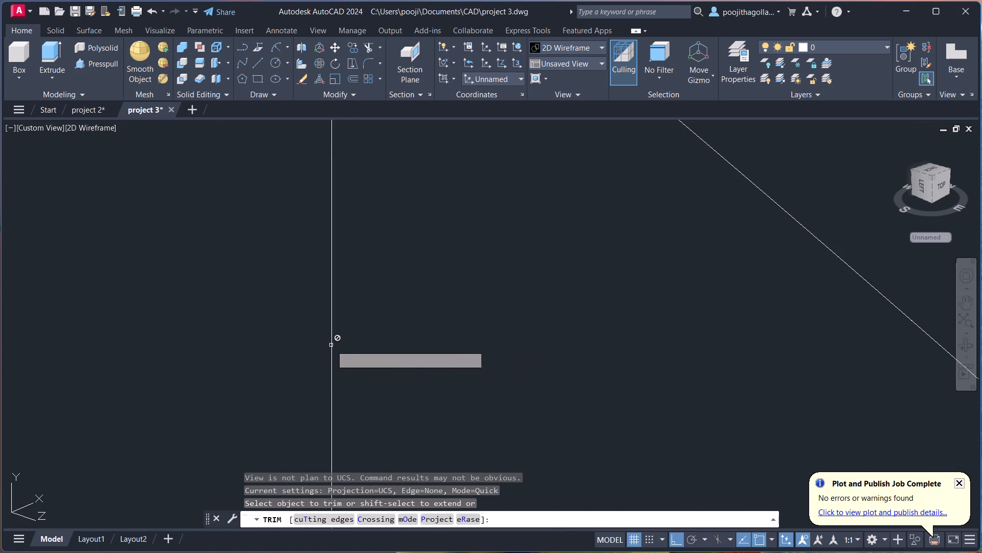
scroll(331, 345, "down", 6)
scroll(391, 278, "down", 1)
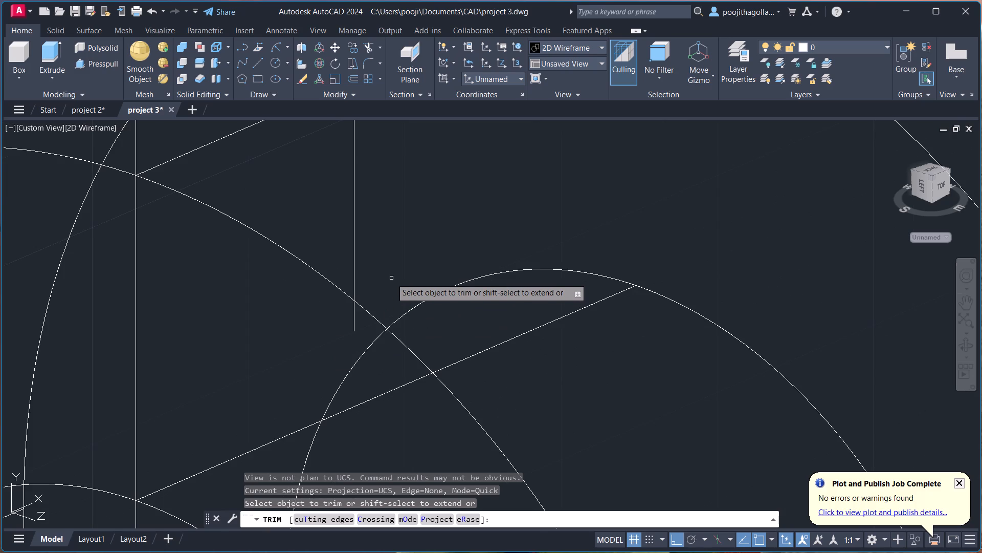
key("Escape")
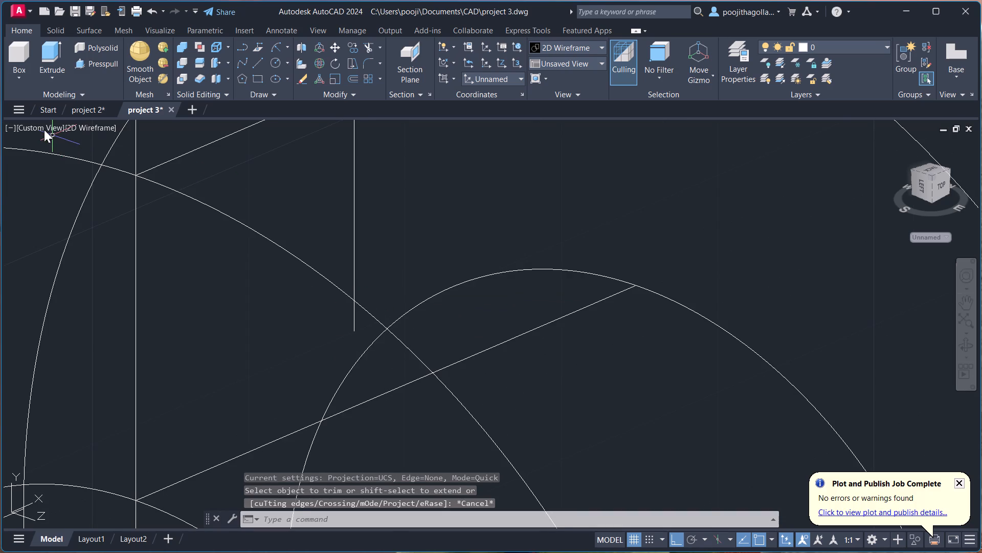
In the Right view, shorten the new vertical line by stretching its lower end up to the cylinder's top edge.
left_click(44, 130)
left_click(81, 200)
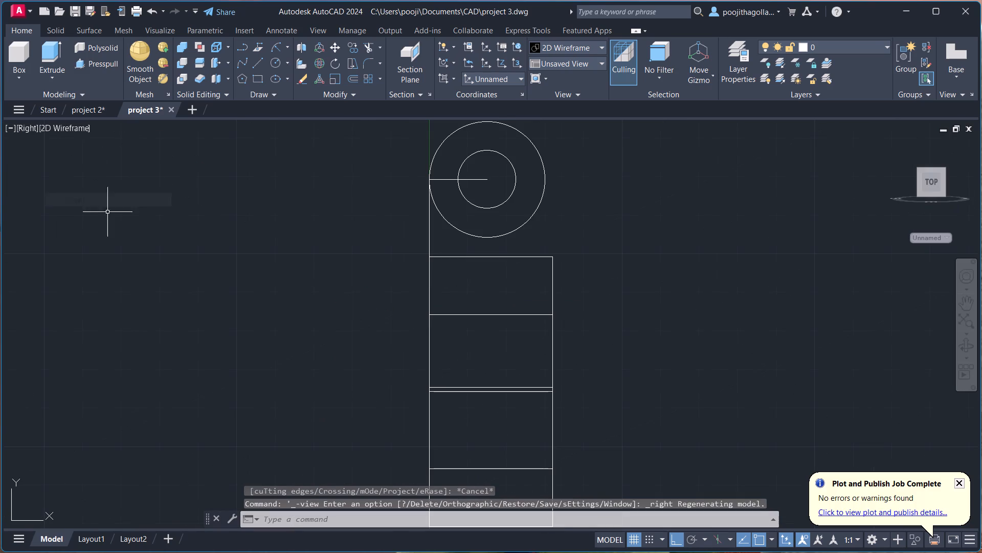
scroll(426, 250, "up", 2)
scroll(444, 240, "down", 1)
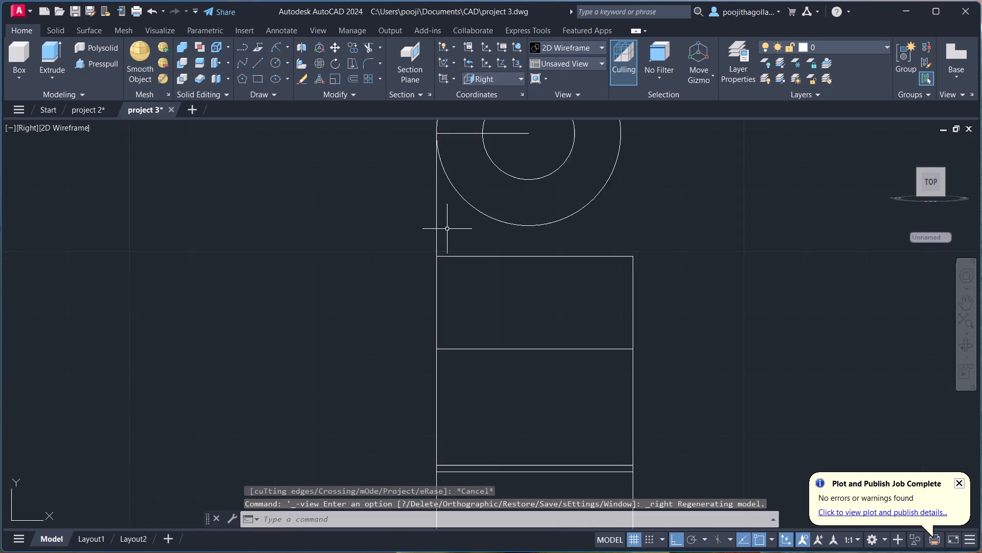
middle_click_drag(449, 229, 416, 273)
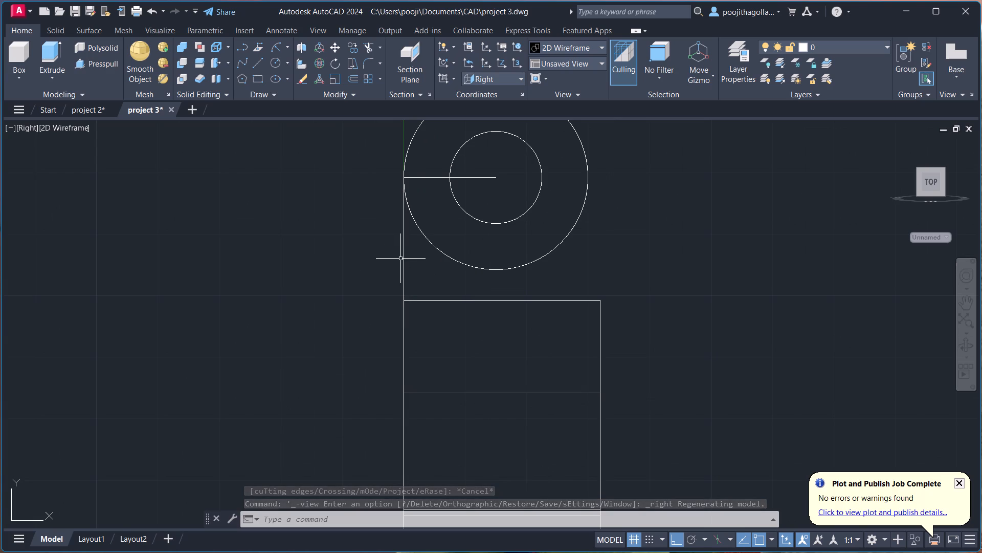
left_click(403, 257)
left_click(403, 323)
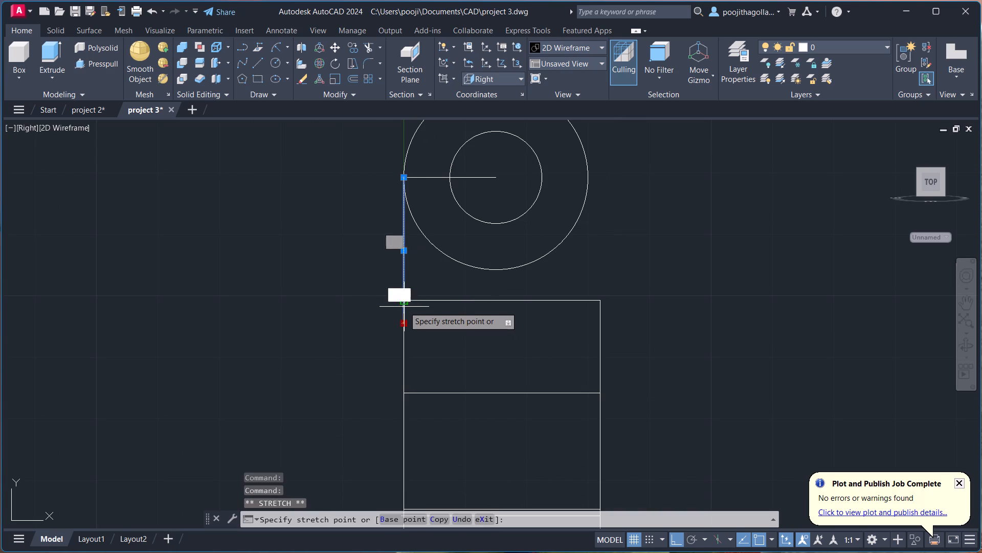
left_click(404, 306)
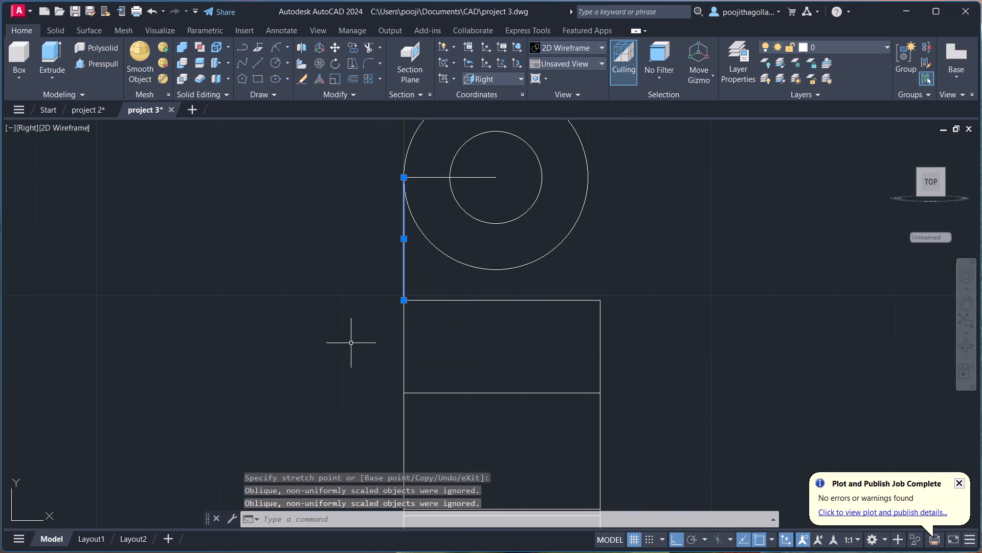
key("Escape")
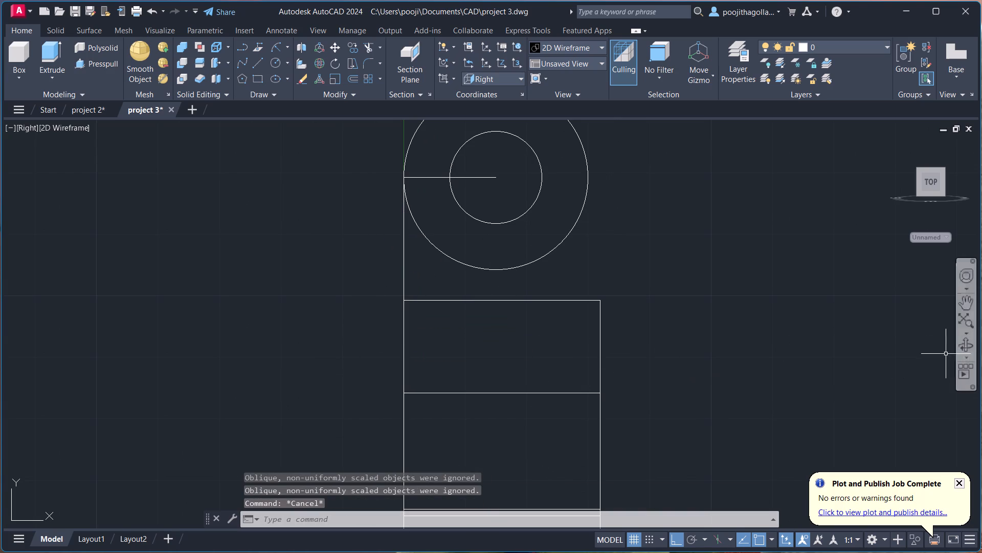
Orbit to a 3D view and examine the vertical line's lower end relative to the cylinder's front outer edge.
left_click(972, 347)
left_click_drag(650, 330, 707, 355)
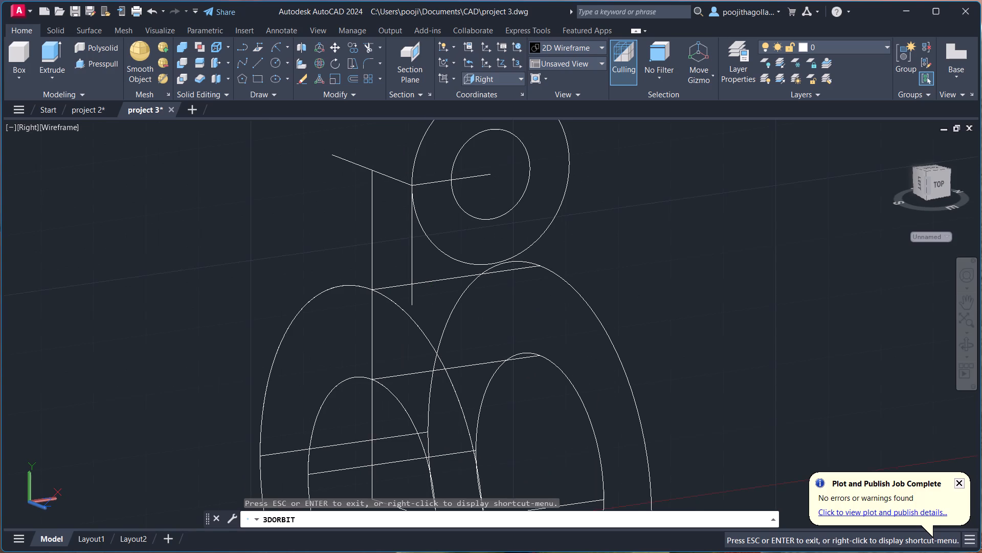
scroll(434, 326, "up", 8)
middle_click_drag(431, 340, 431, 425)
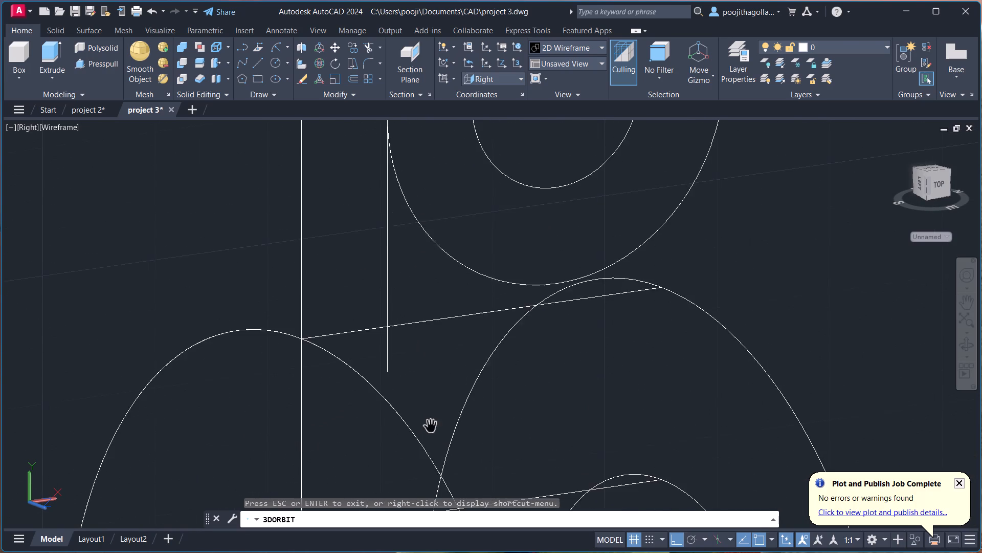
scroll(427, 382, "down", 2)
middle_click_drag(432, 381, 423, 428)
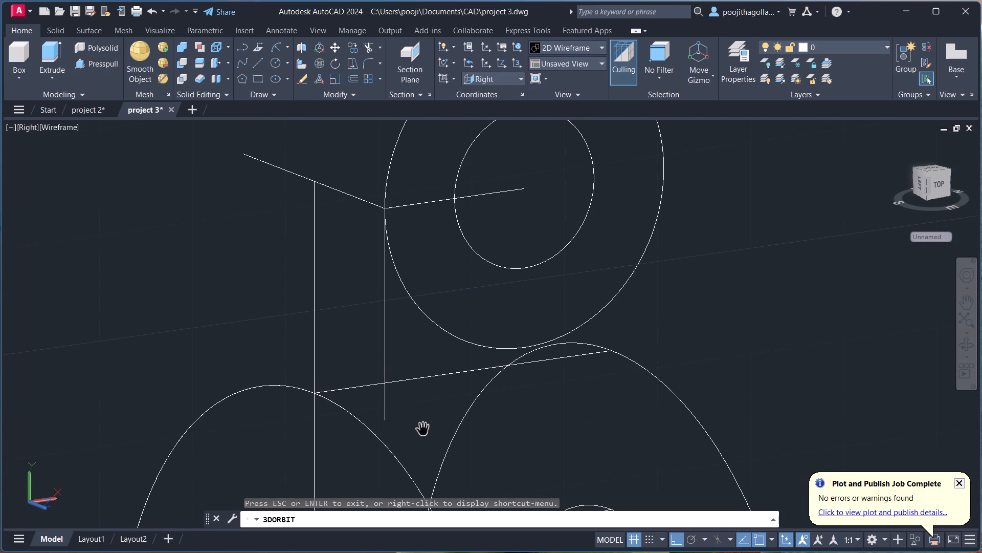
key("Escape")
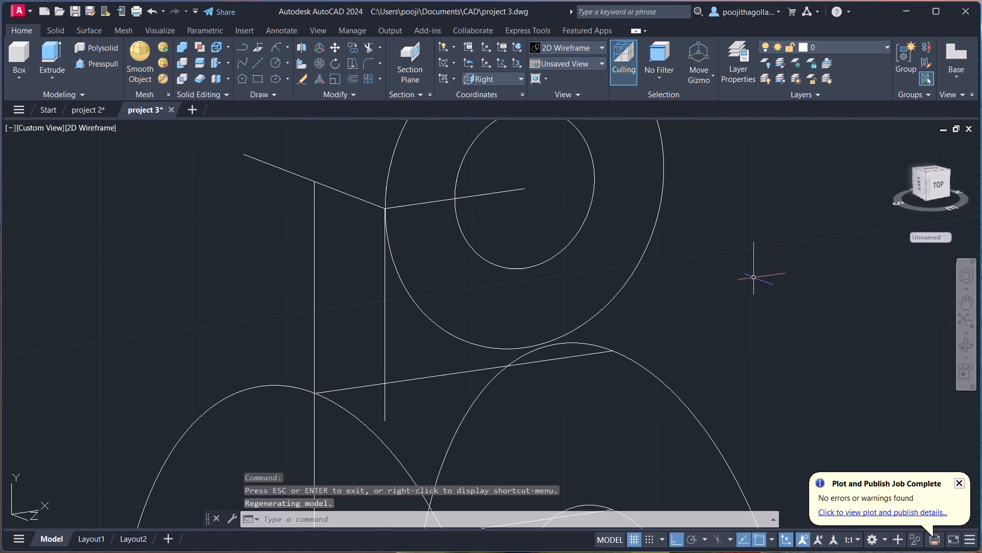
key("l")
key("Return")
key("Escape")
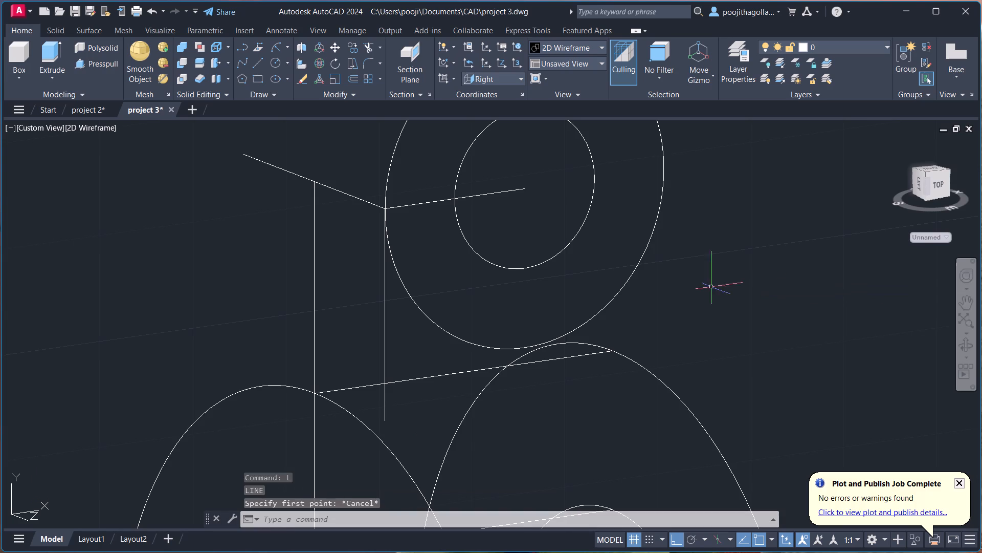
Stretch the lower end of the vertical line beside the lug circles down onto the cylinder's front outer edge, about 2.29 further.
left_click(386, 394)
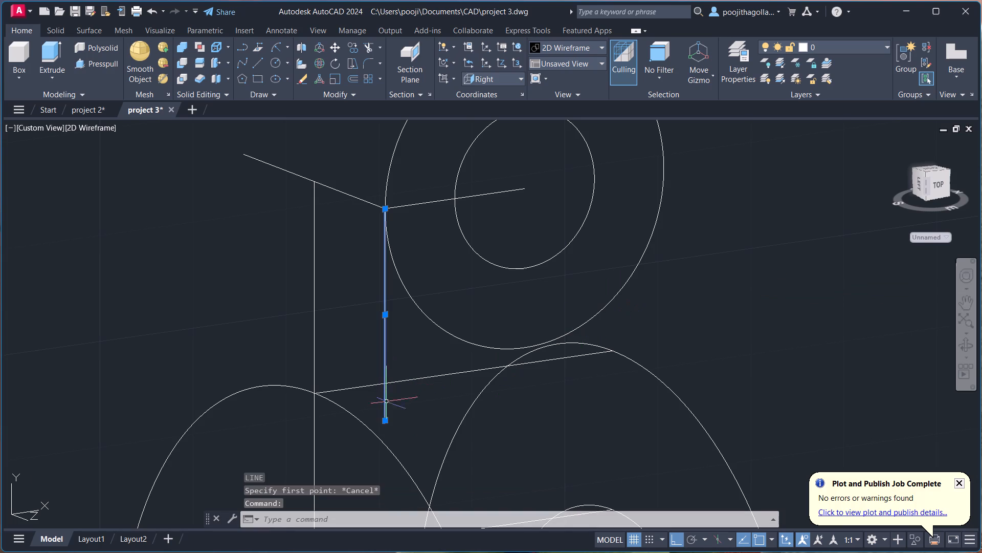
left_click(385, 419)
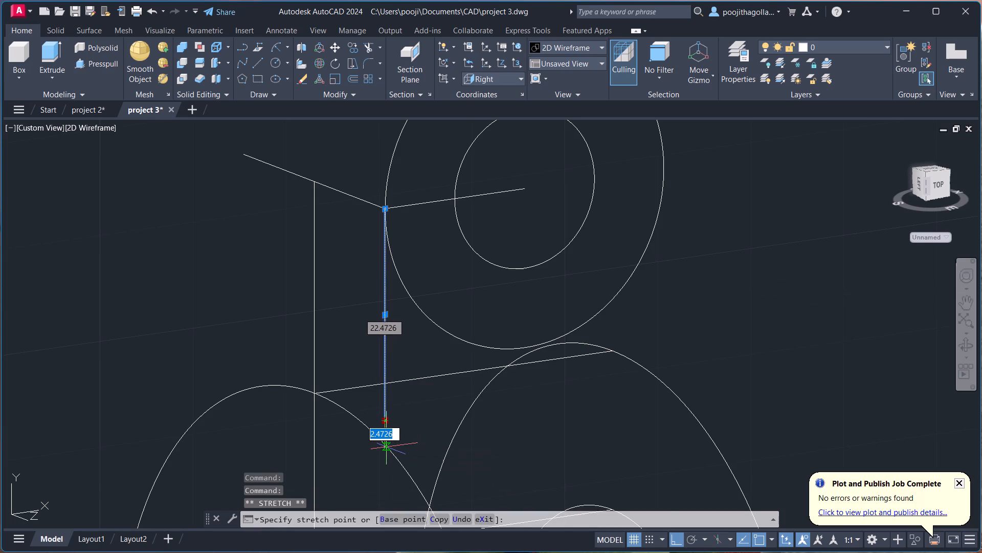
scroll(386, 447, "up", 3)
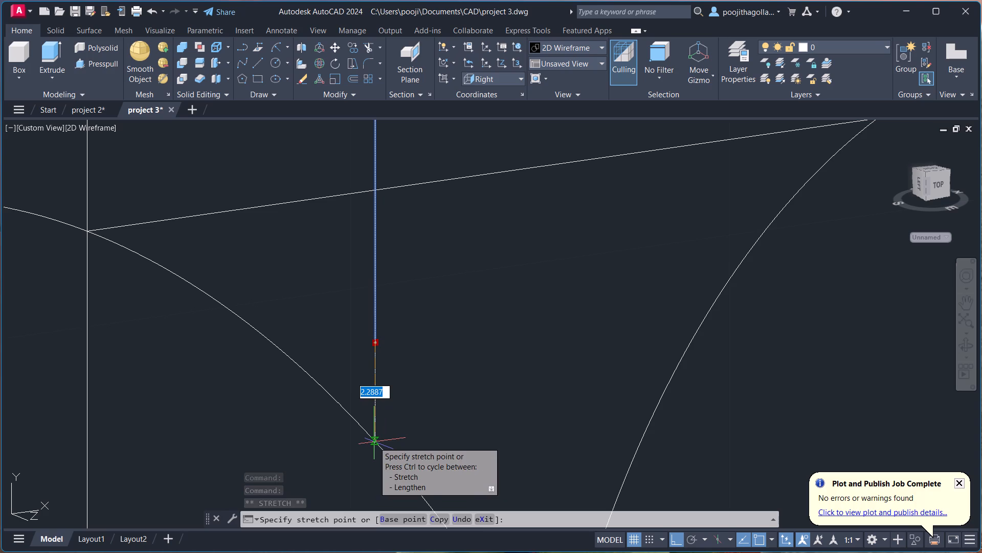
left_click(374, 442)
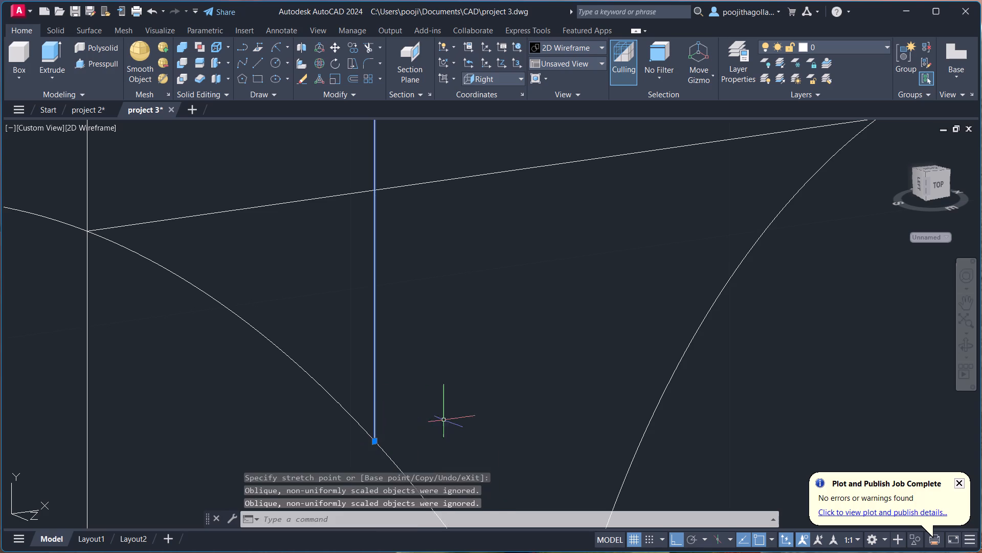
Examine from close up and several orbit angles where the vertical line's lower end meets the cylinder's front outer edge.
scroll(392, 435, "up", 4)
middle_click_drag(399, 439, 523, 249)
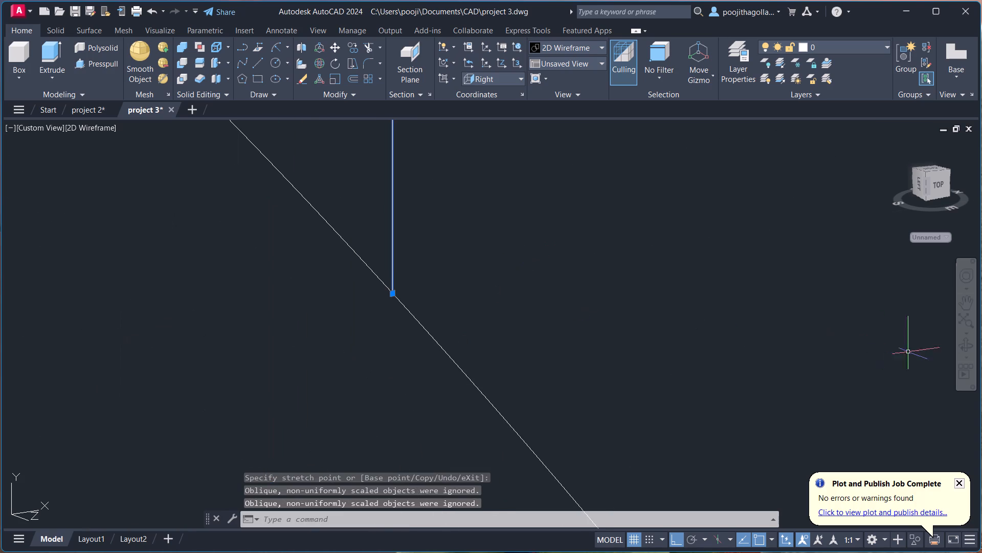
left_click(959, 344)
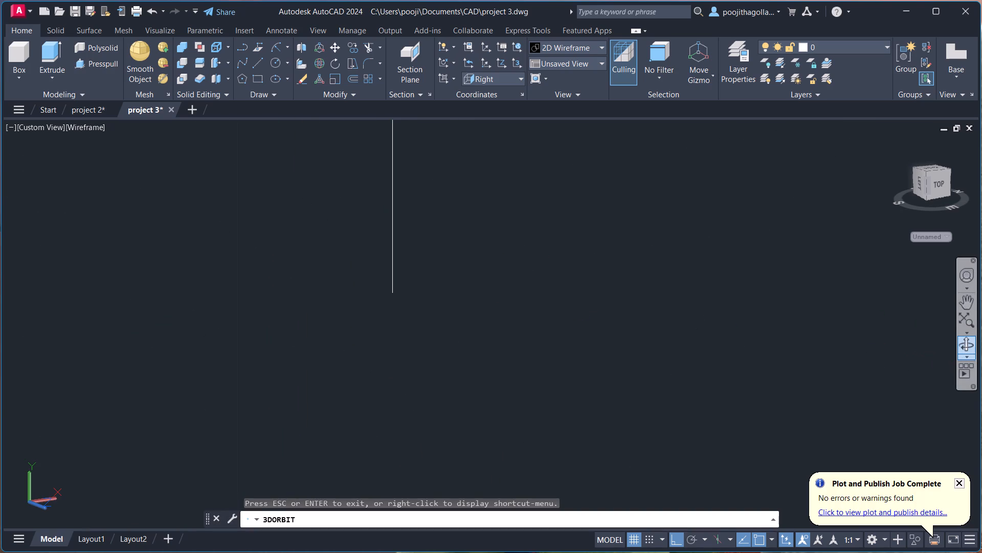
left_click_drag(441, 323, 552, 311)
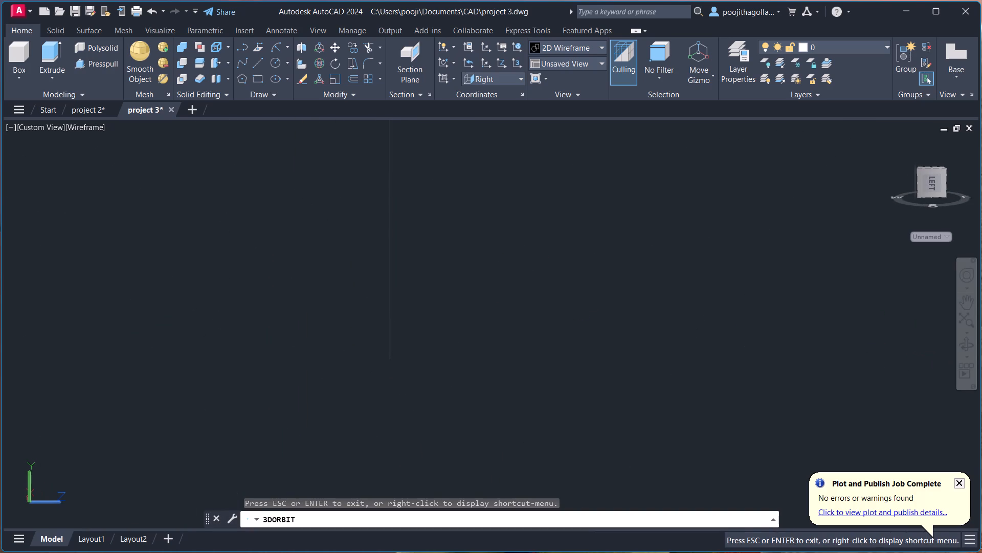
left_click_drag(474, 341, 485, 335)
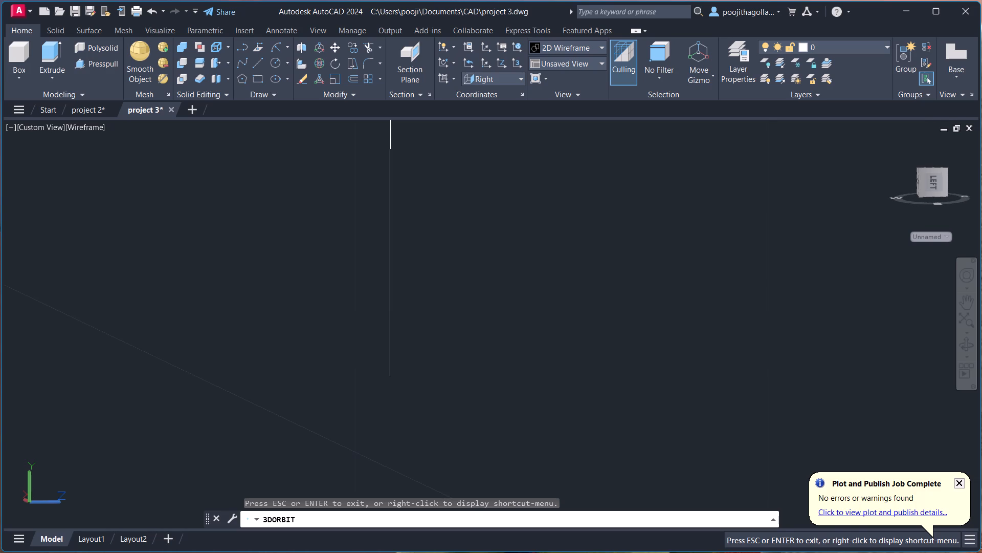
key("Escape")
scroll(377, 384, "up", 4)
scroll(441, 368, "up", 3)
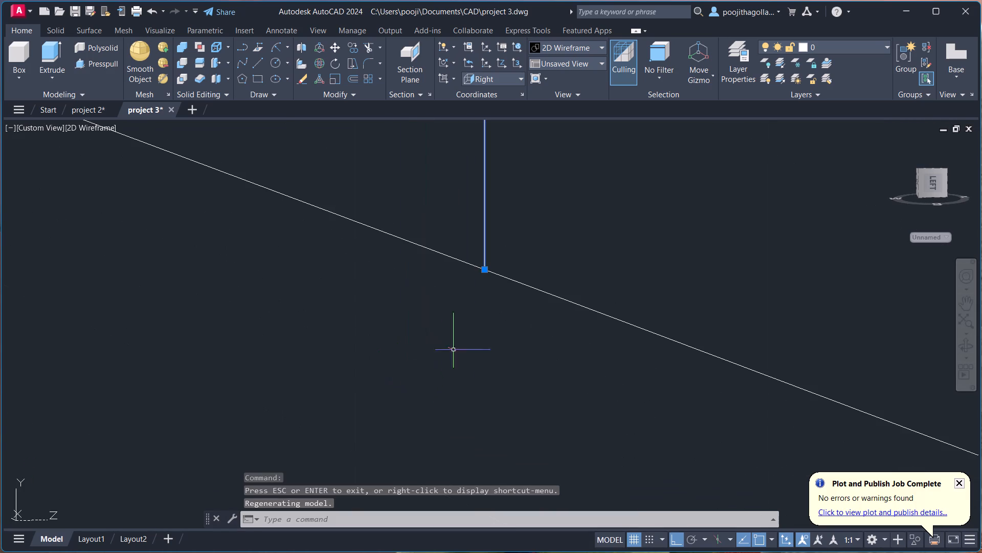
key("Escape")
scroll(485, 291, "up", 3)
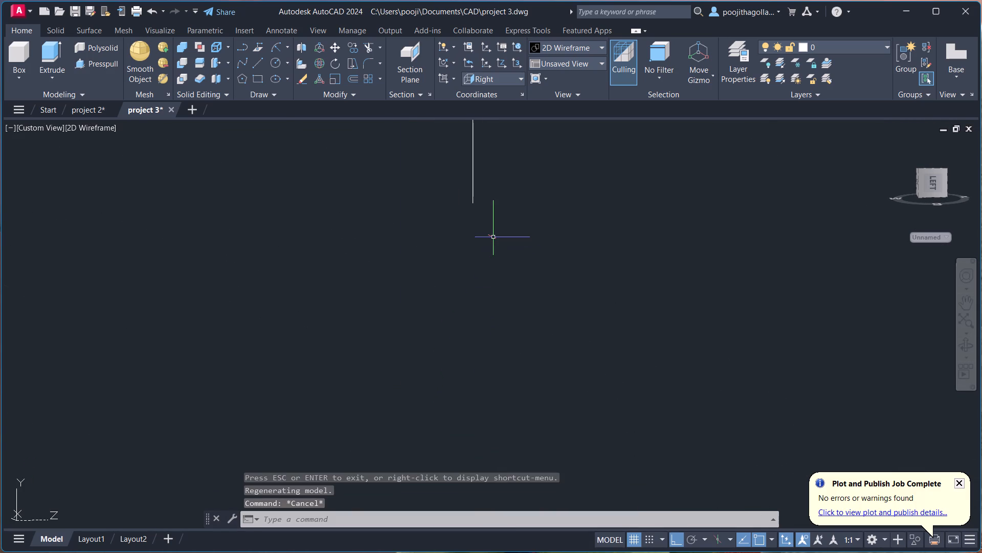
scroll(491, 240, "down", 3)
scroll(490, 243, "up", 3)
middle_click_drag(493, 245, 493, 296)
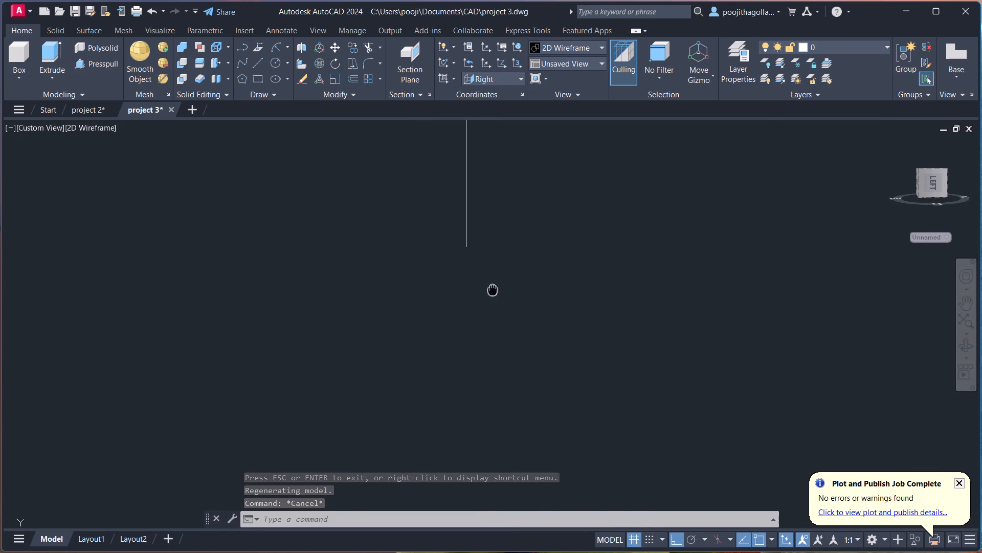
middle_click_drag(493, 296, 493, 350)
scroll(495, 329, "down", 3)
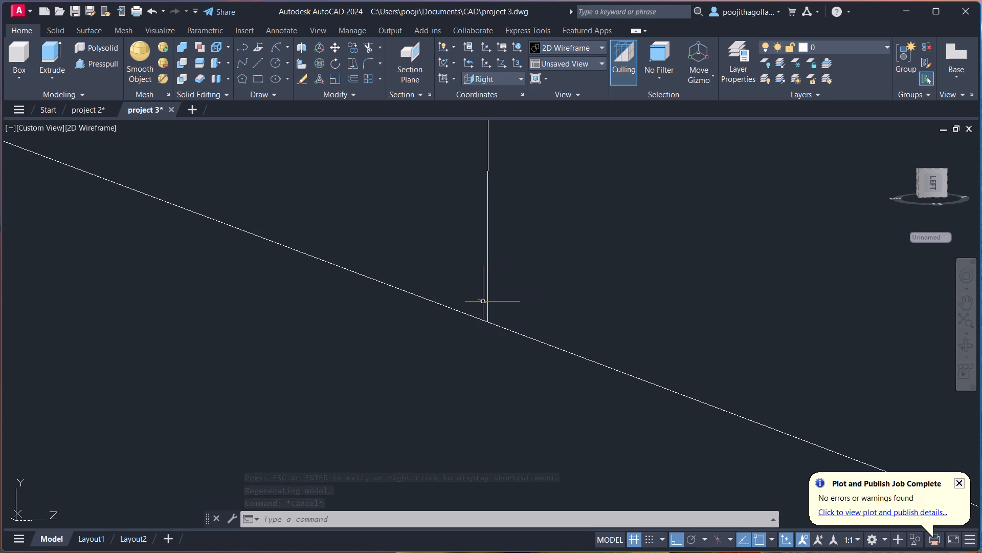
scroll(486, 309, "down", 6)
scroll(545, 298, "down", 4)
scroll(611, 290, "down", 4)
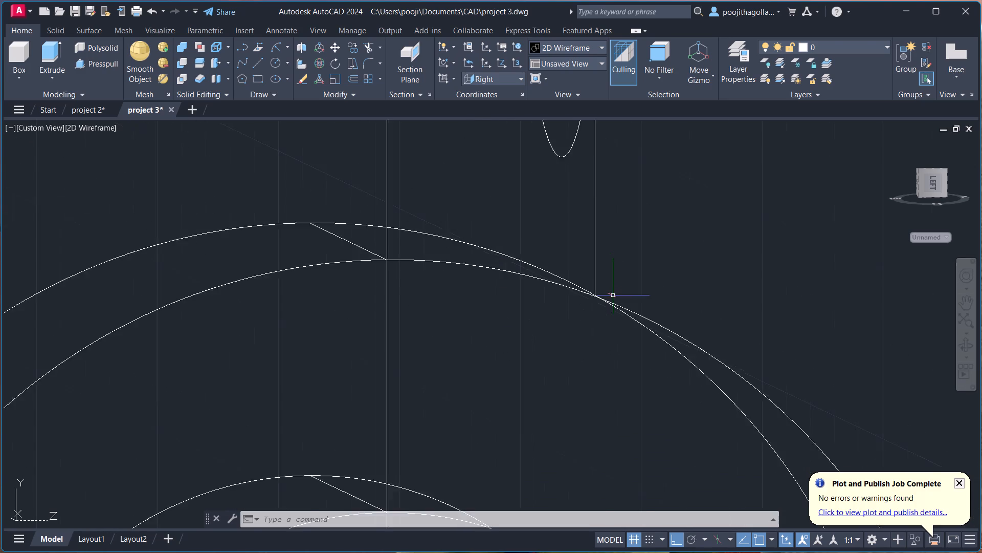
middle_click_drag(667, 286, 623, 297)
scroll(667, 288, "down", 1)
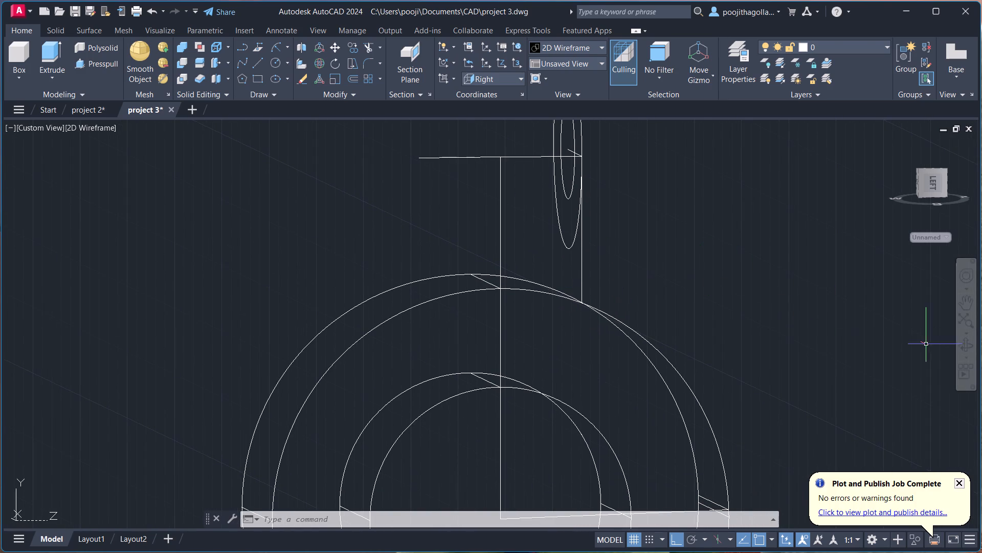
left_click(958, 348)
left_click_drag(779, 310, 617, 333)
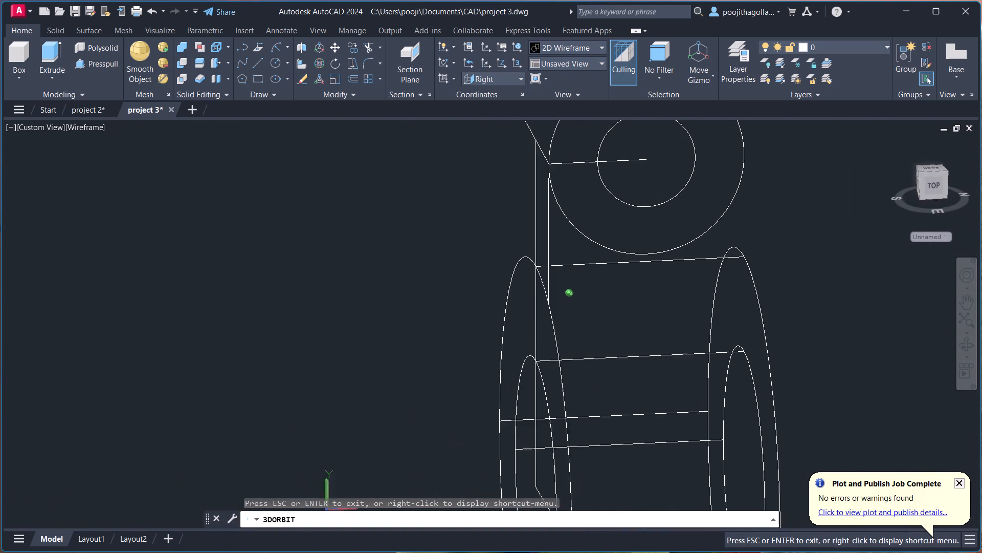
left_click_drag(617, 333, 680, 318)
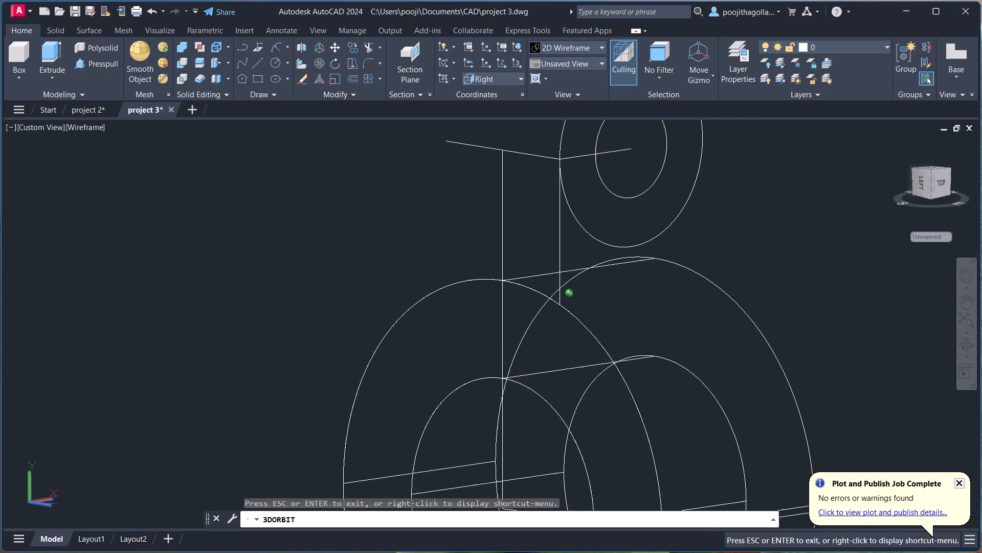
left_click_drag(680, 318, 614, 327)
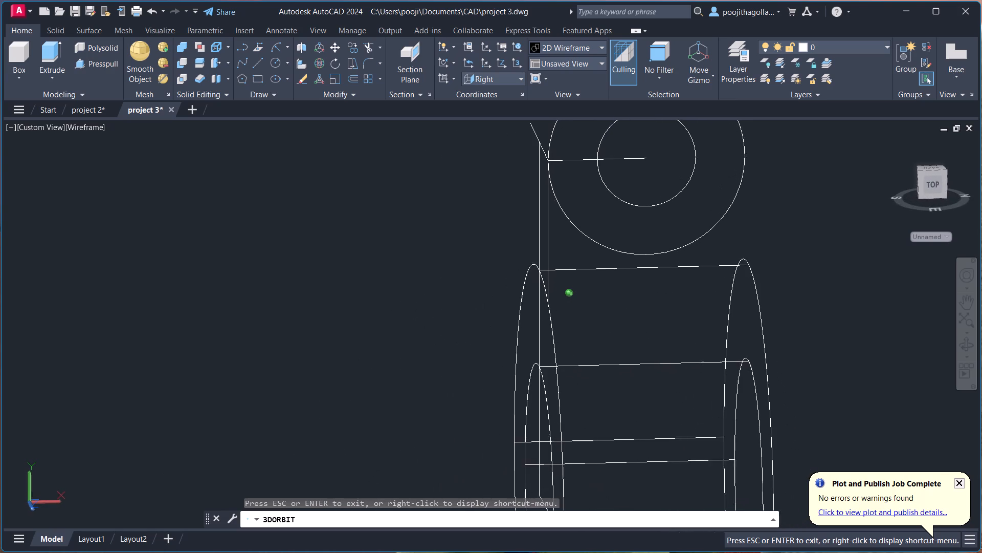
left_click_drag(614, 327, 729, 326)
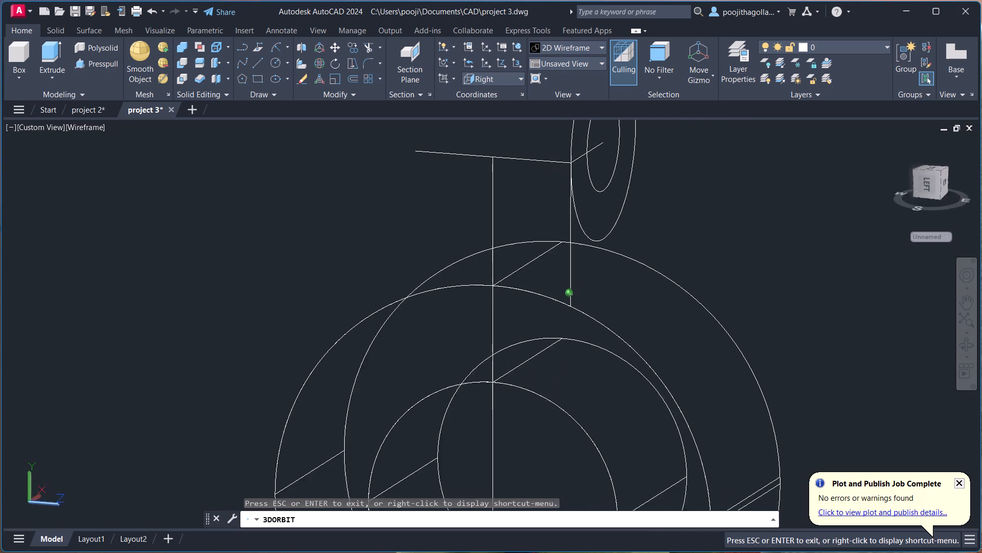
left_click_drag(729, 326, 727, 302)
key("Escape")
scroll(688, 300, "up", 1)
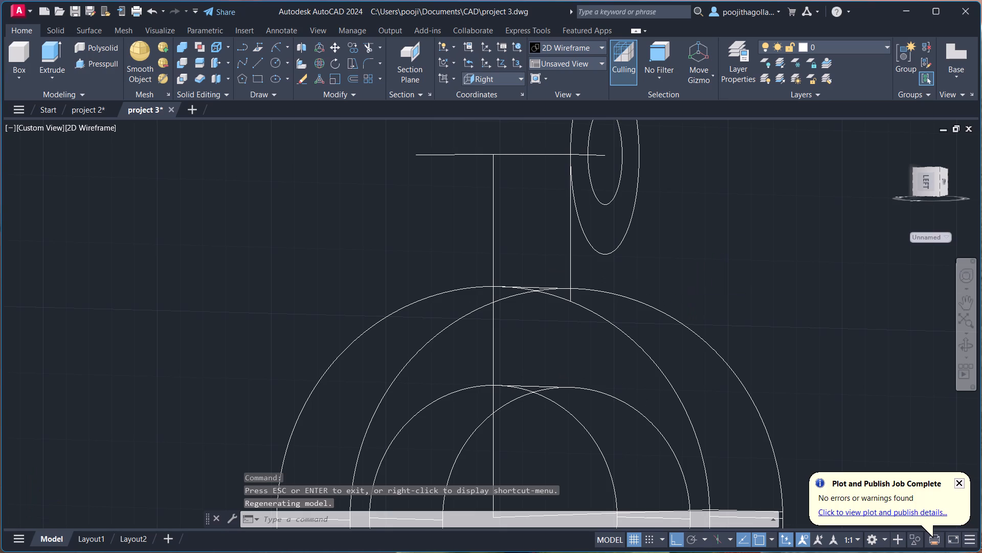
scroll(688, 300, "down", 3)
middle_click_drag(693, 299, 680, 305)
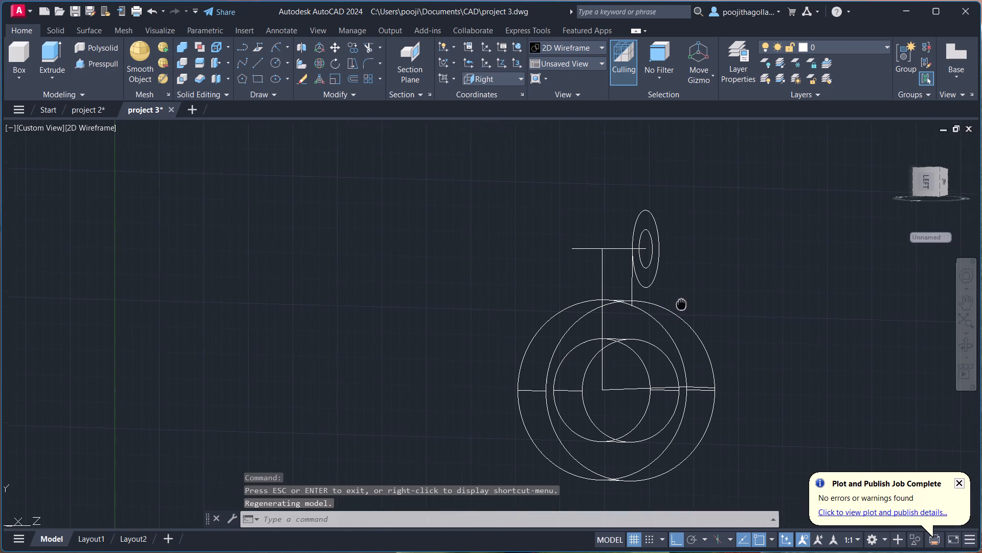
middle_click_drag(680, 305, 676, 307)
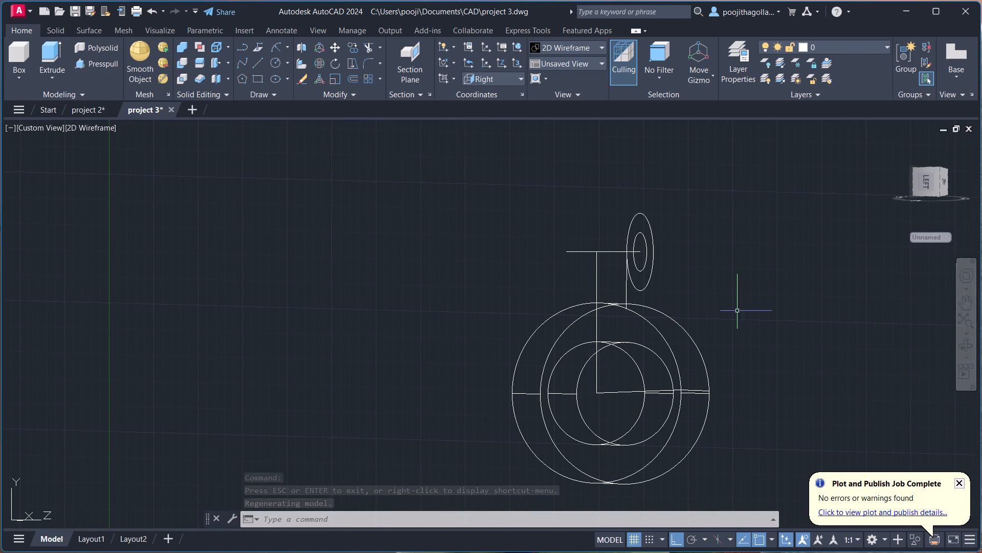
Move both lug circles, both vertical lines and the two collinear top line segments away from the cylinder, based at the long line's lower end.
left_click_drag(963, 337, 958, 337)
left_click_drag(720, 299, 666, 361)
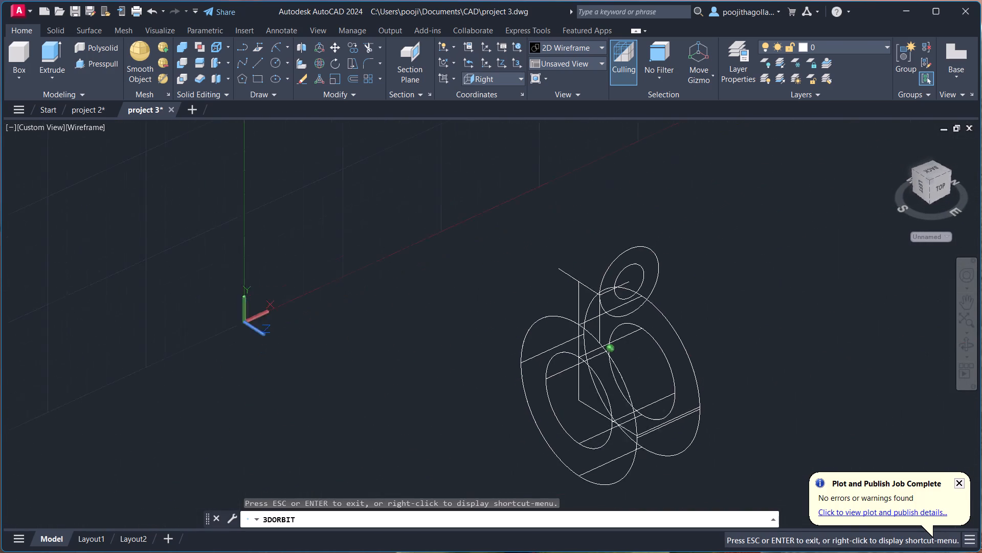
left_click_drag(666, 361, 674, 350)
key("Escape")
left_click_drag(709, 324, 700, 330)
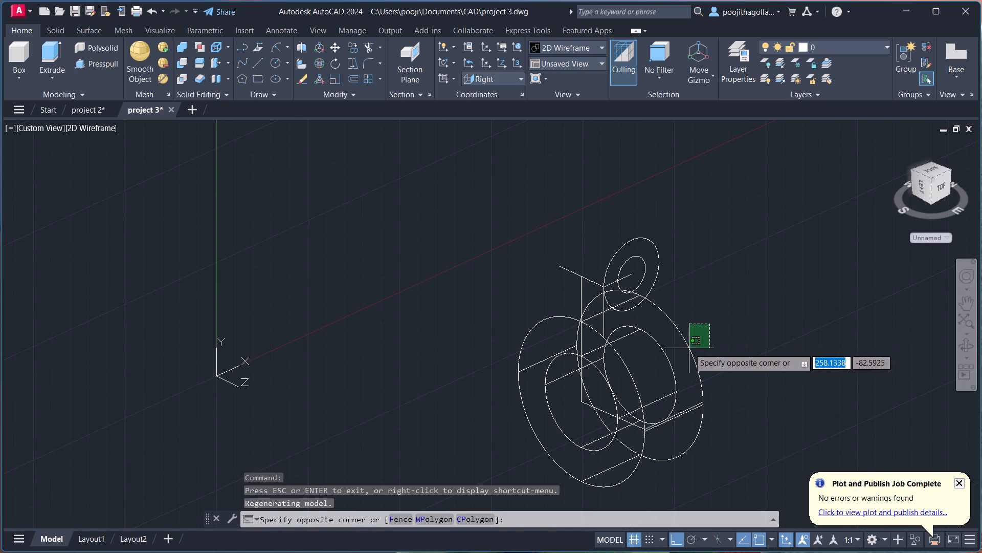
key("Escape")
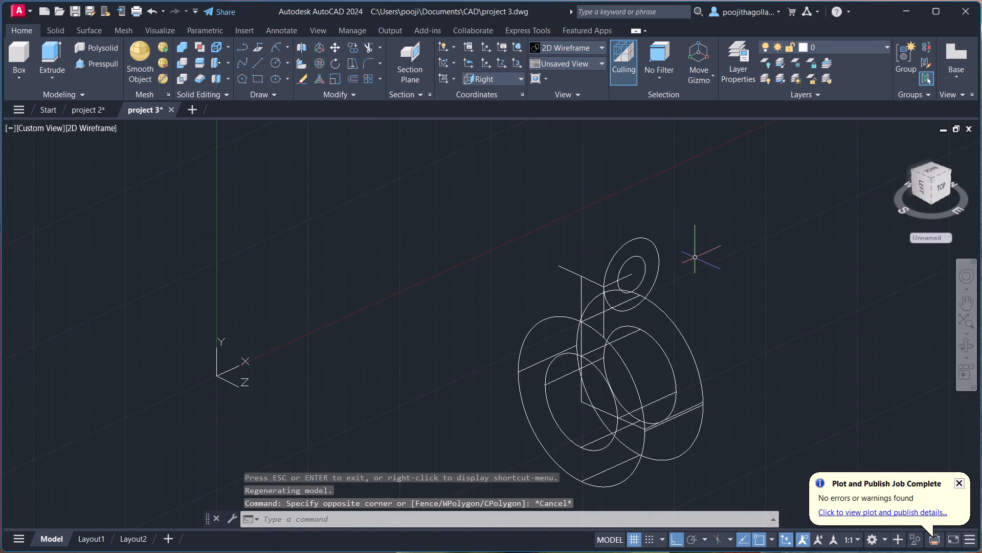
left_click(695, 258)
left_click(644, 272)
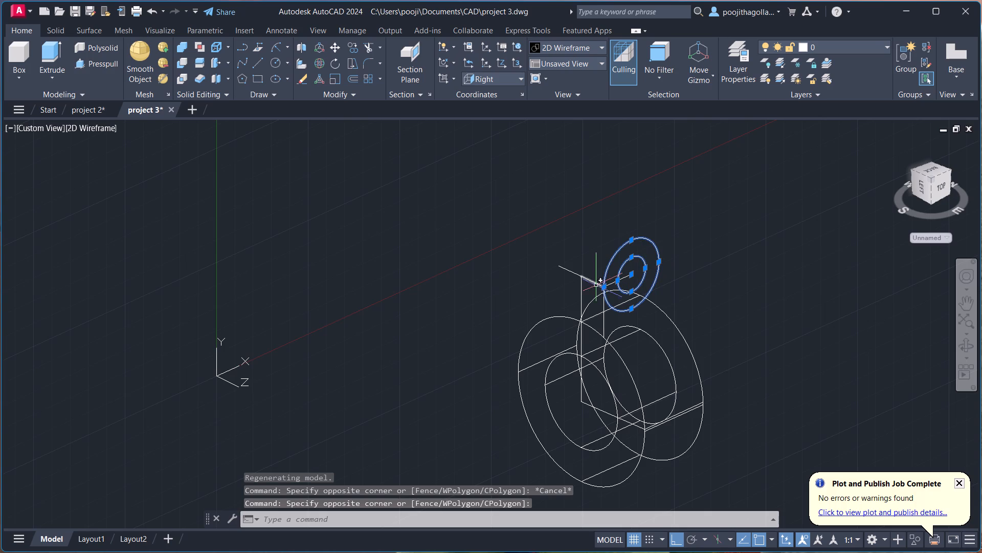
left_click(580, 286)
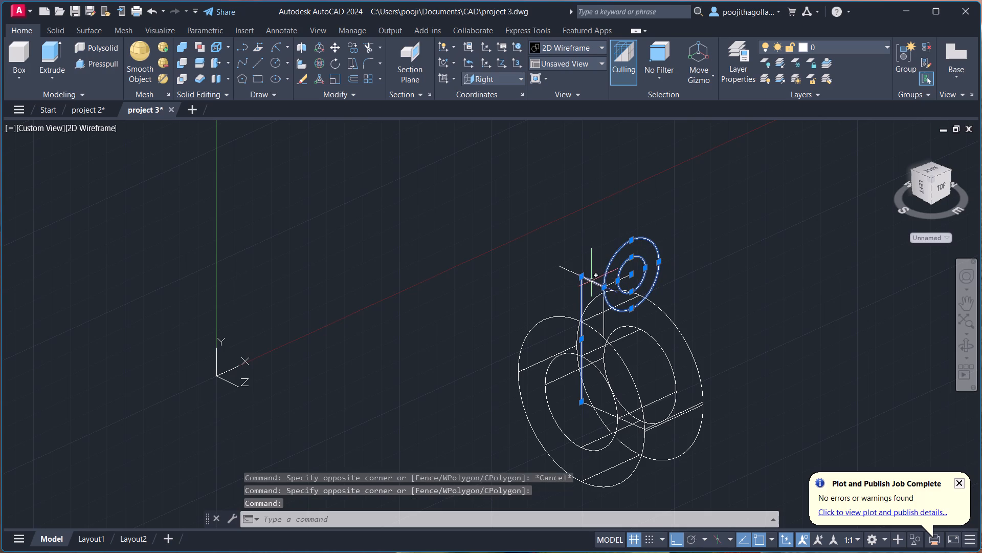
left_click(592, 280)
left_click(605, 317)
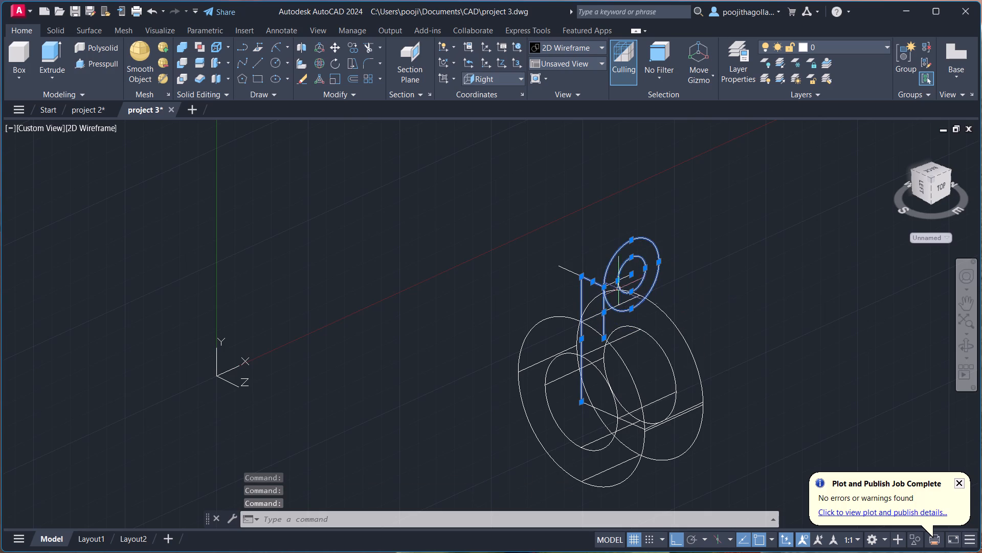
left_click(574, 270)
key("m")
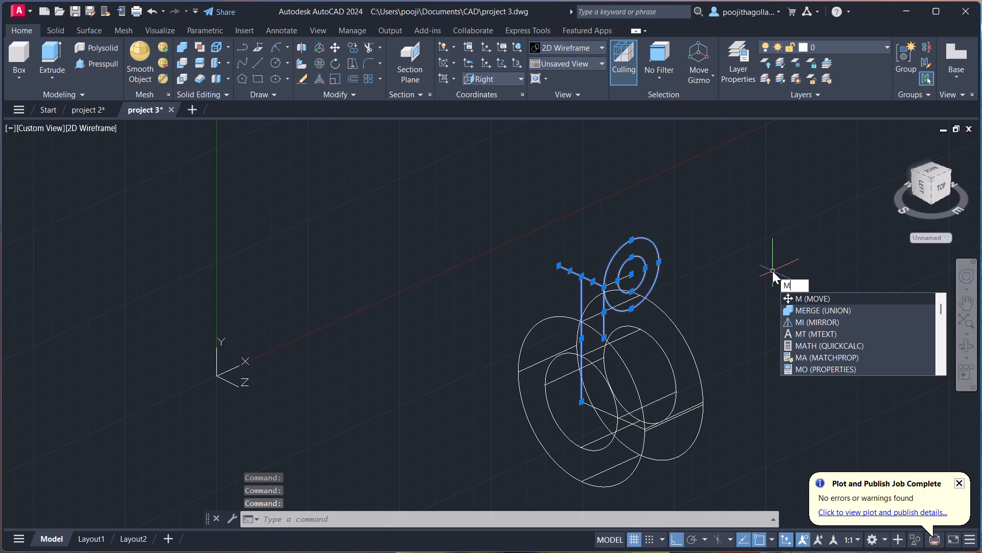
key("Return")
left_click(583, 403)
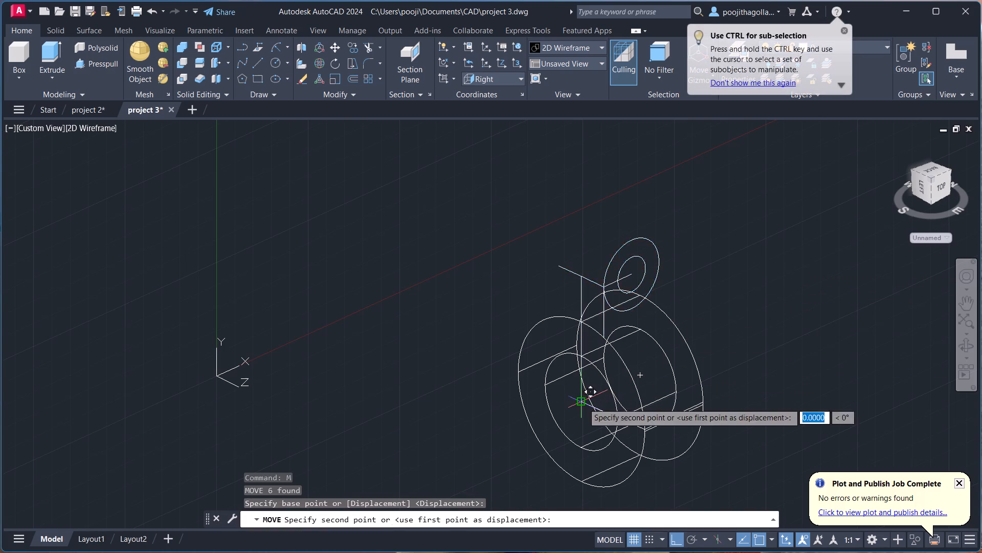
left_click(366, 389)
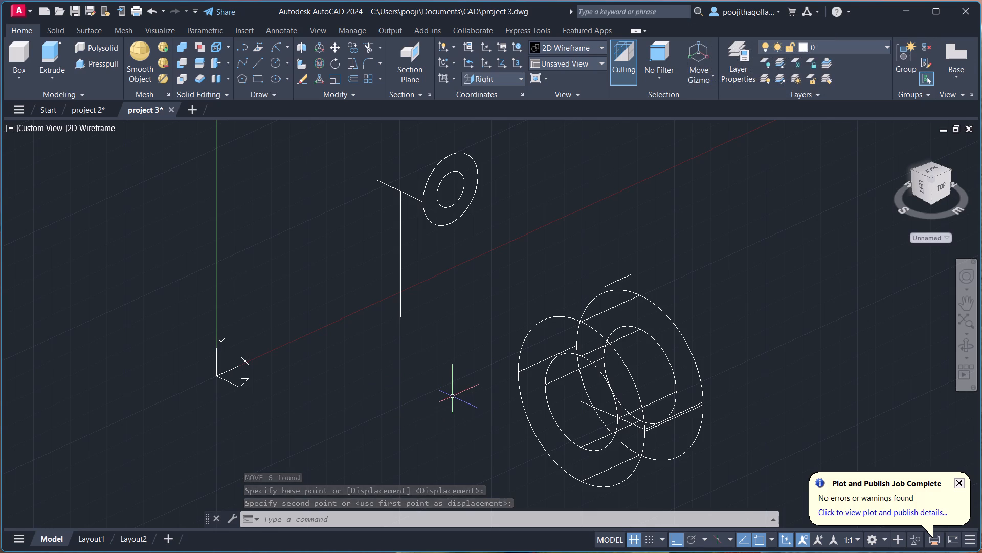
Erase the leftover short line above the cylinder, where the lug circles' centre was.
scroll(452, 396, "up", 1)
middle_click_drag(452, 396, 398, 385)
scroll(452, 378, "down", 1)
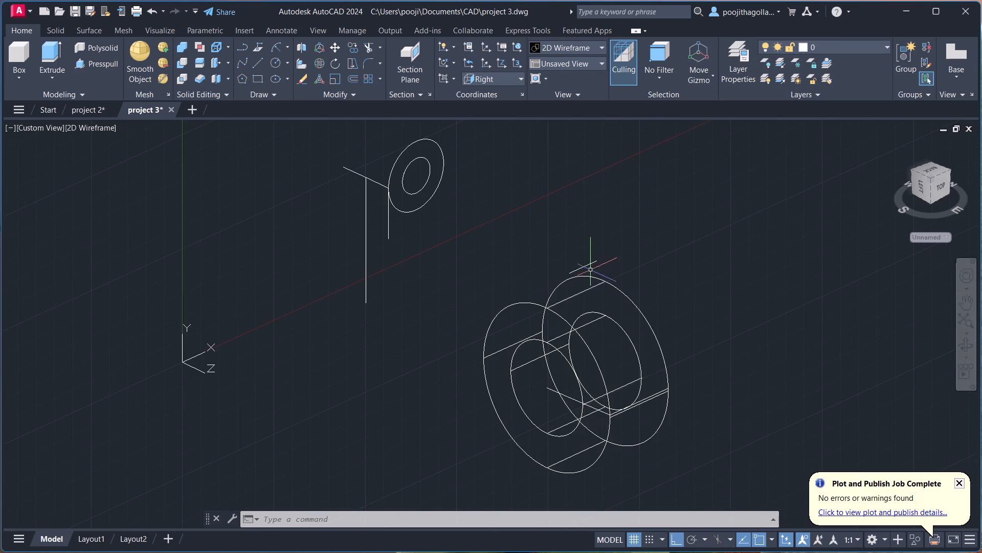
left_click(588, 265)
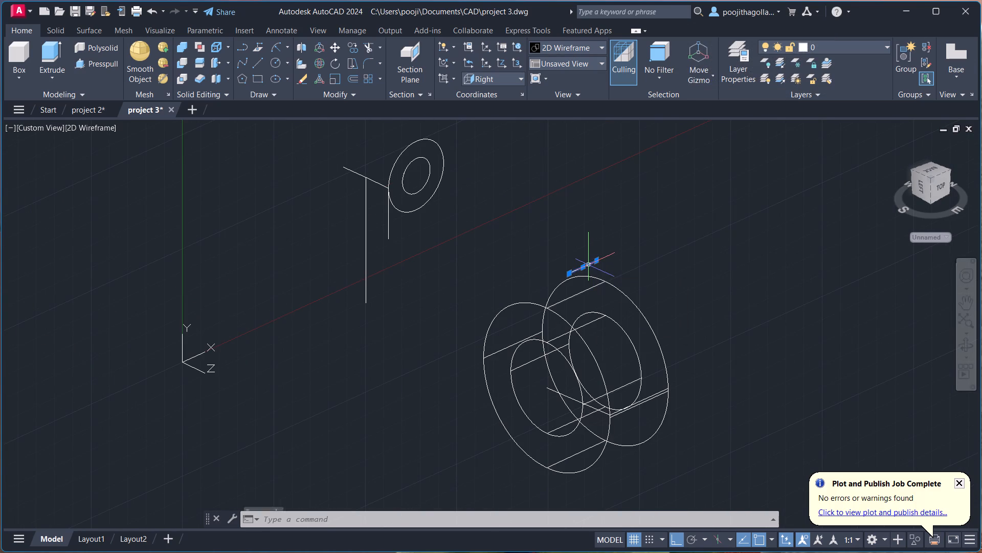
key("Delete")
left_click(634, 266)
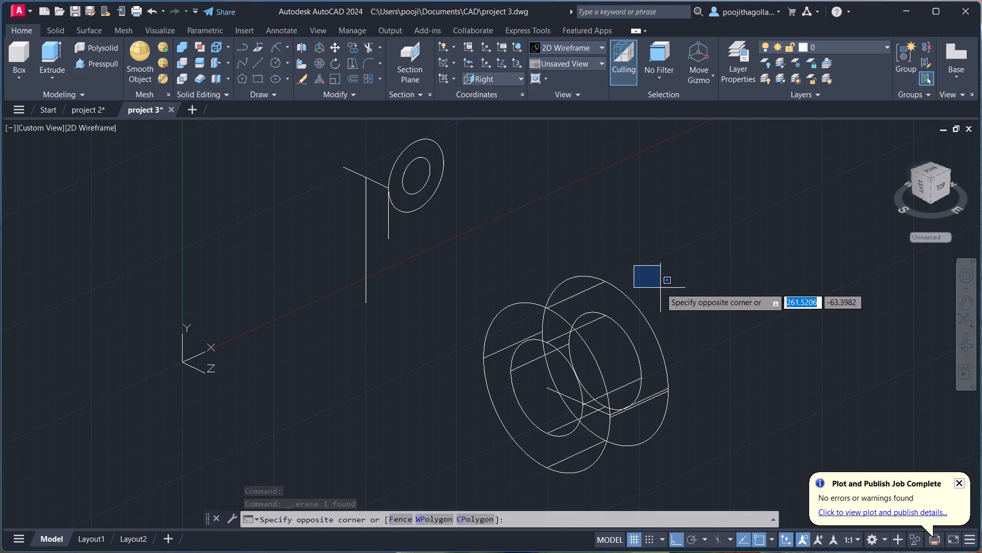
key("Escape")
middle_click_drag(663, 306, 640, 270)
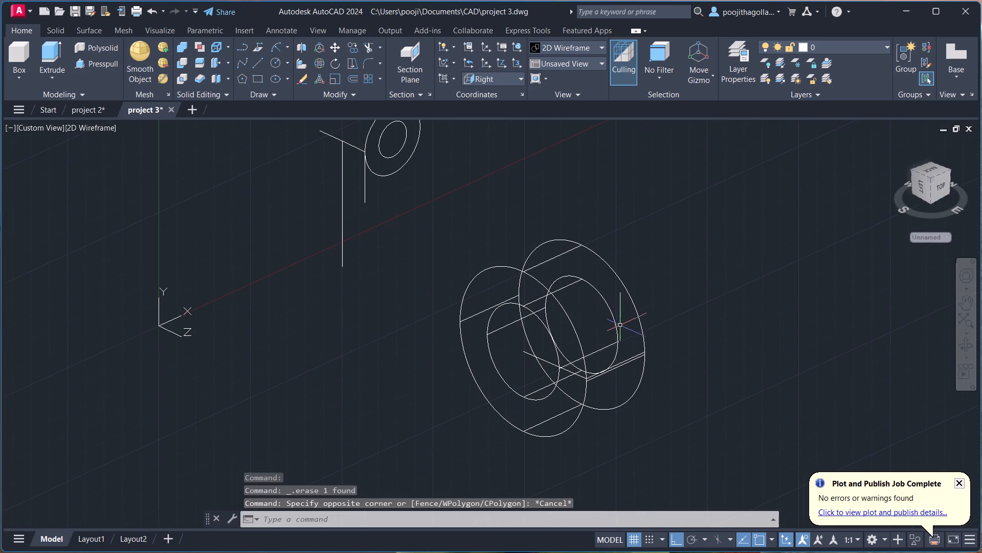
Change the viewport's visual style to Shades of Gray.
left_click(88, 126)
left_click(154, 241)
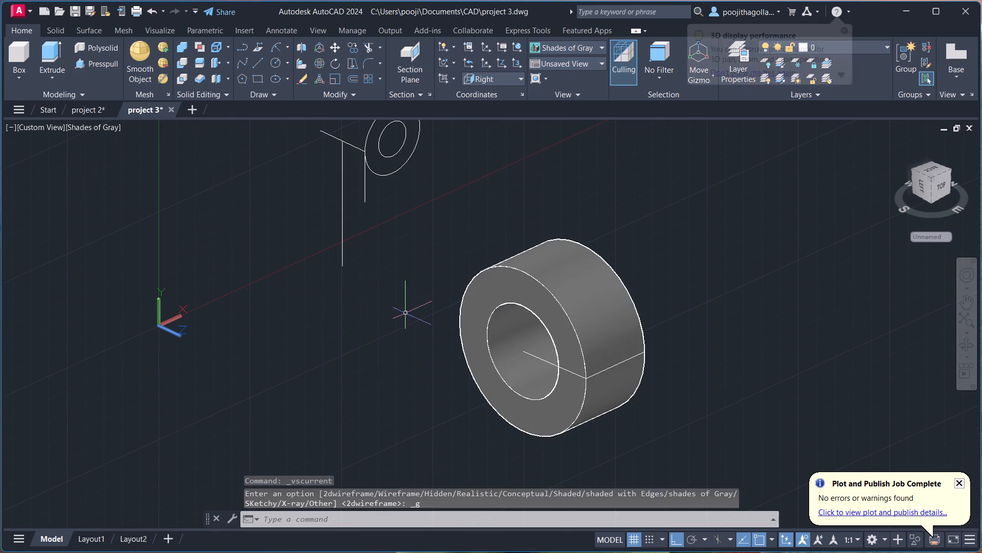
Move the solid hollow cylinder away from its base circles into empty space, based at its front face centre.
left_click(596, 325)
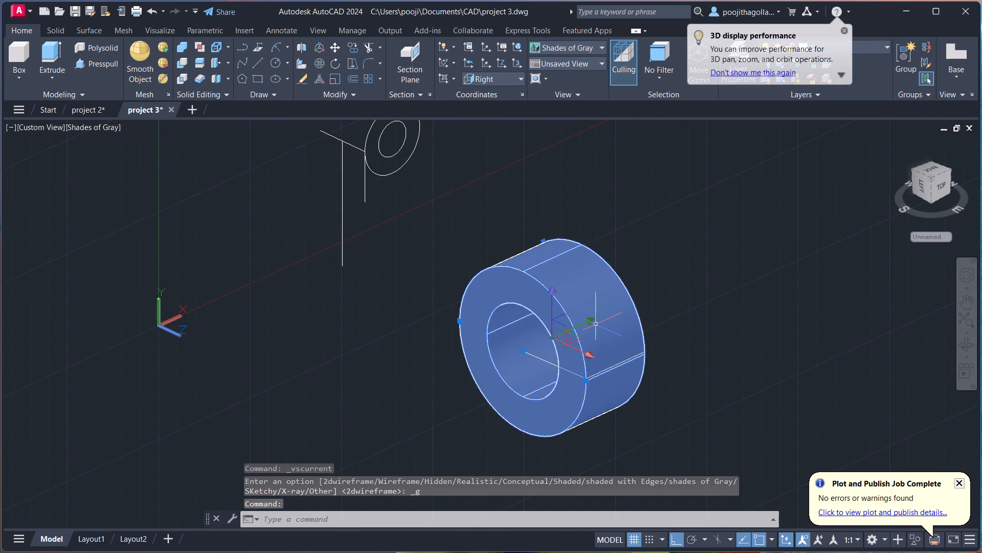
key("c")
key("BackSpace")
key("m")
key("Return")
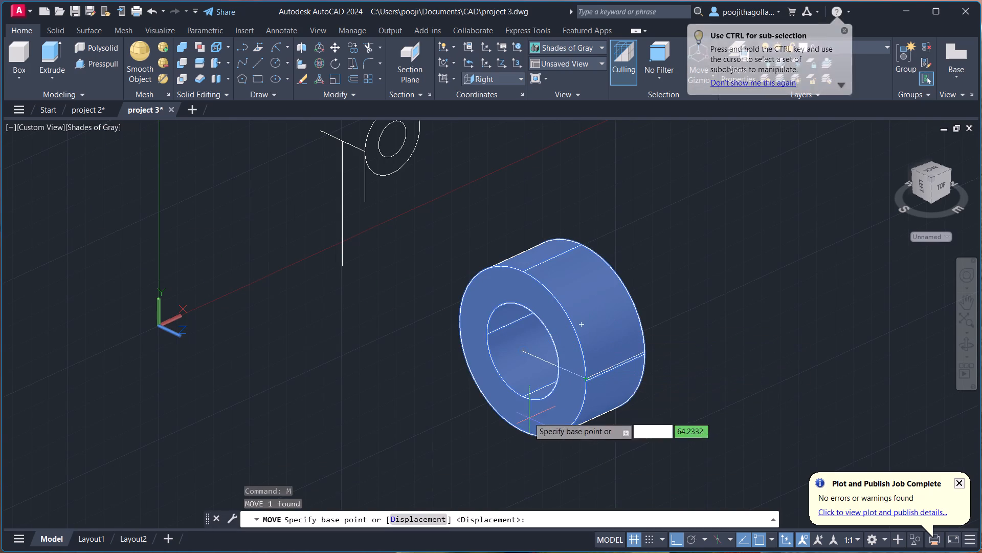
left_click_drag(523, 356, 515, 359)
left_click(226, 412)
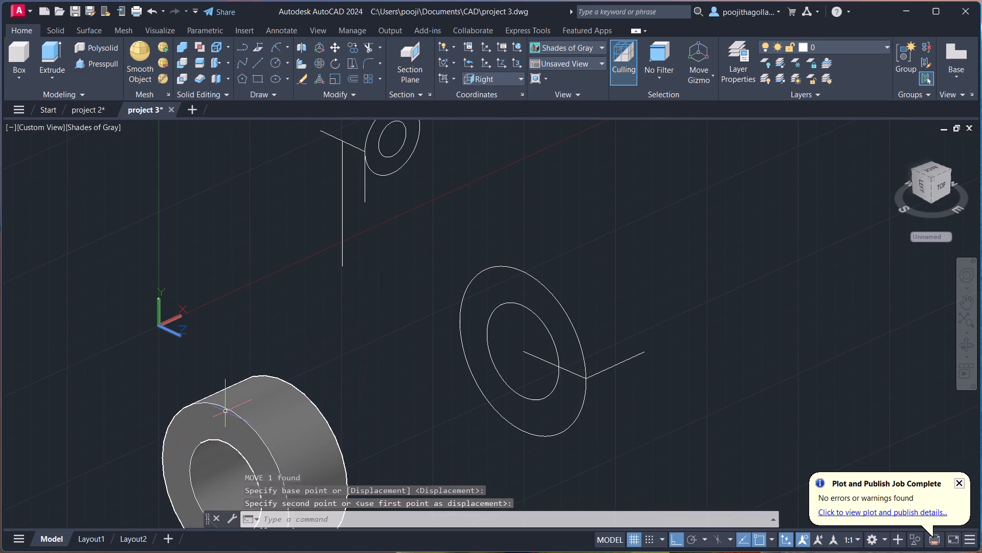
Erase the cylinder-length line running back from the edge of the large base circle.
middle_click_drag(345, 385, 297, 370)
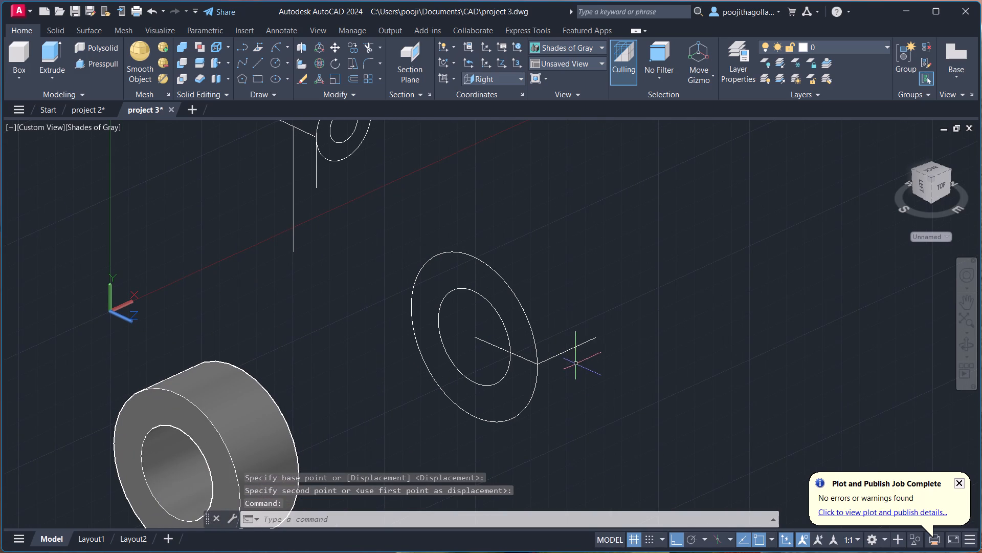
left_click(563, 352)
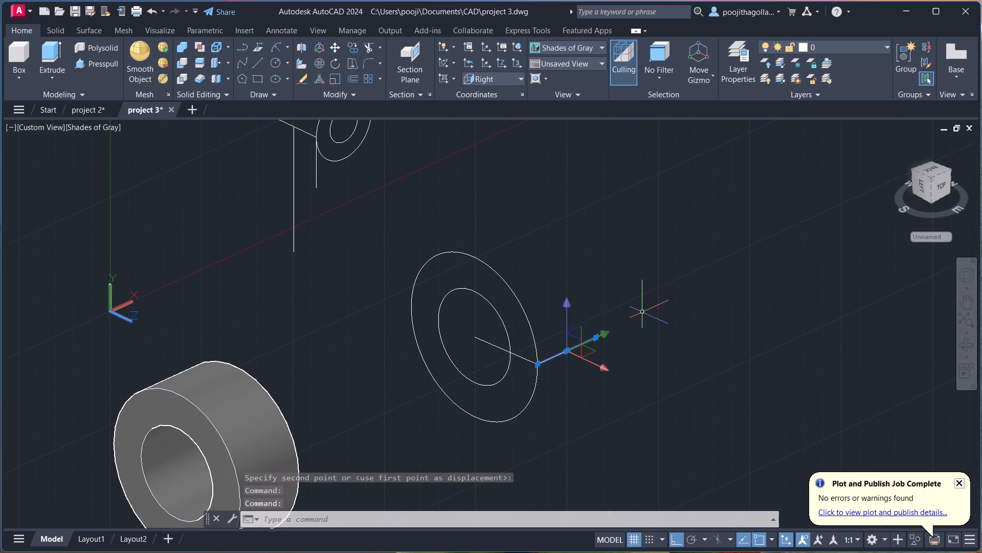
key("Delete")
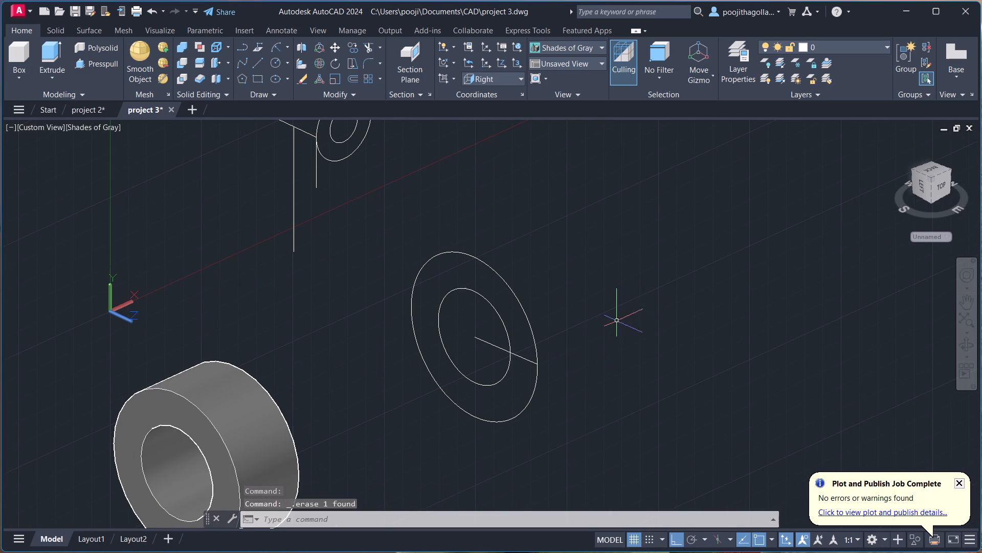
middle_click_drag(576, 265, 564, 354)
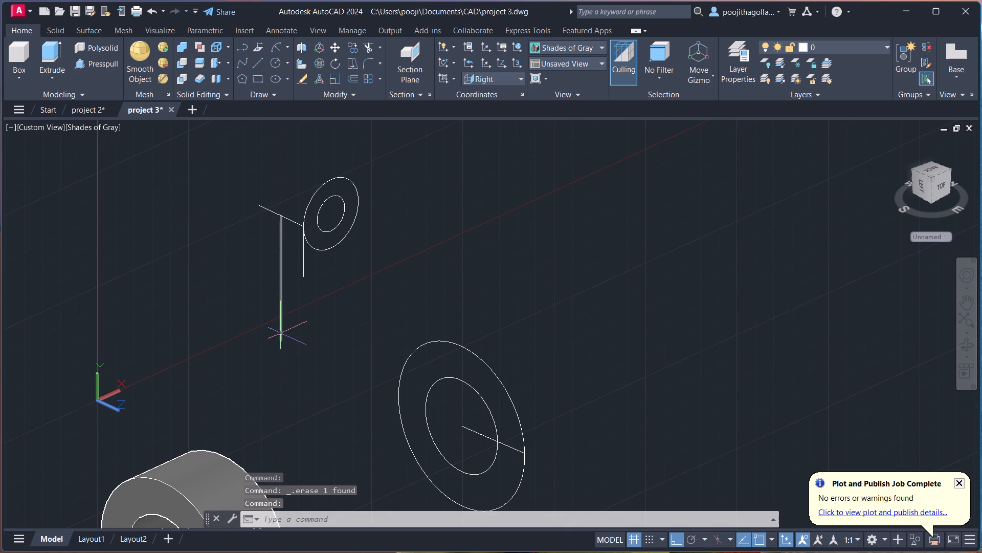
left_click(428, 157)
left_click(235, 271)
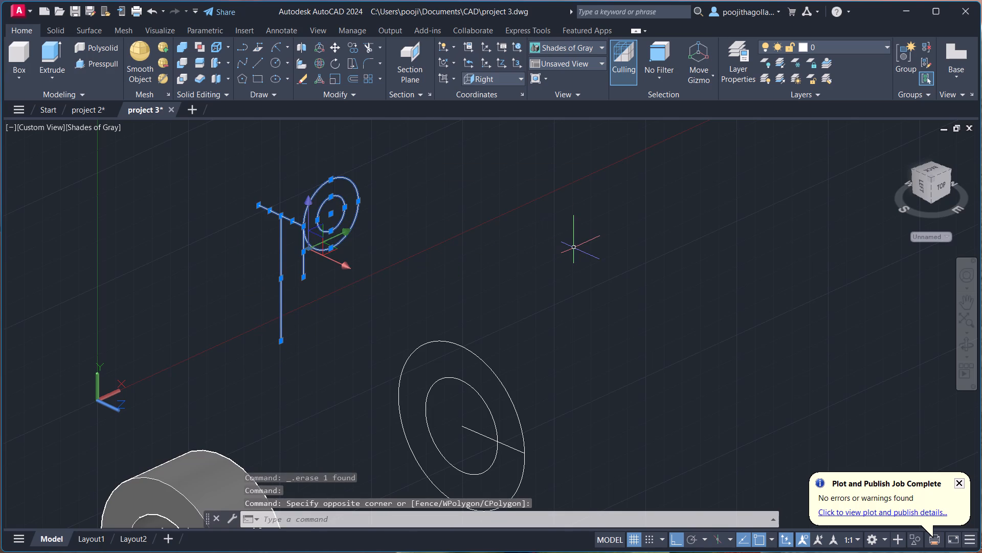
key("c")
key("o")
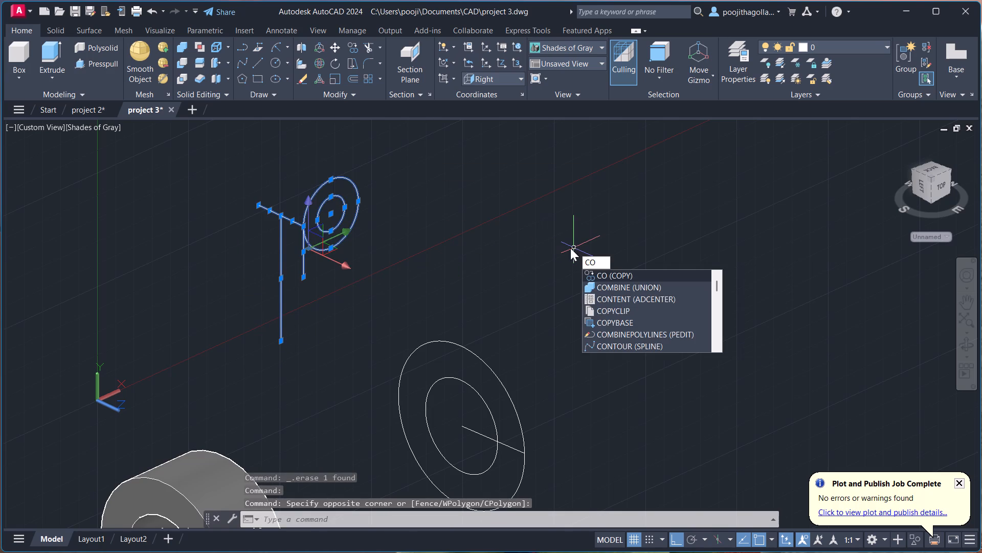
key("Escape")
Move the lug circles and their attached lines about 100.18, placing the long vertical line's lower end on the large base circles' centre.
left_click(396, 166)
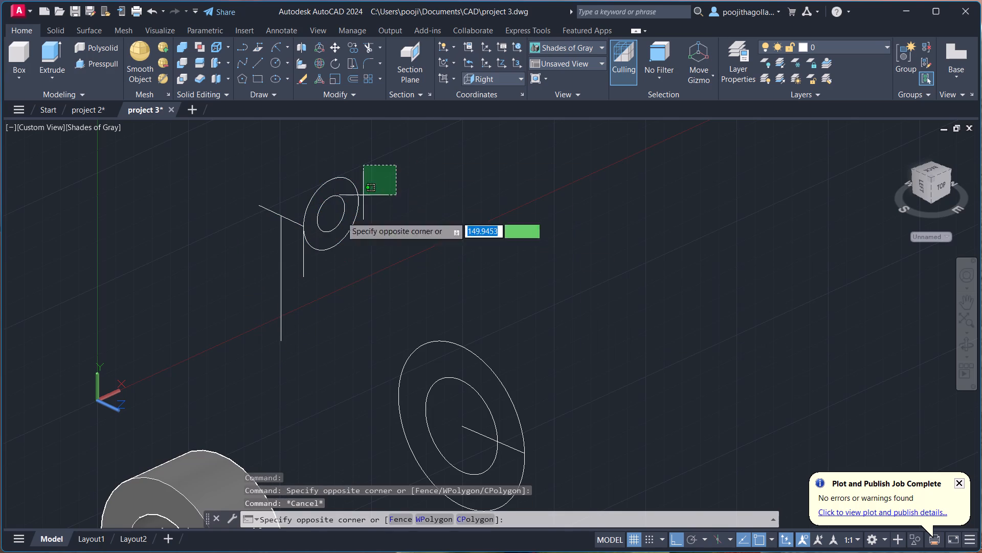
left_click(201, 325)
key("m")
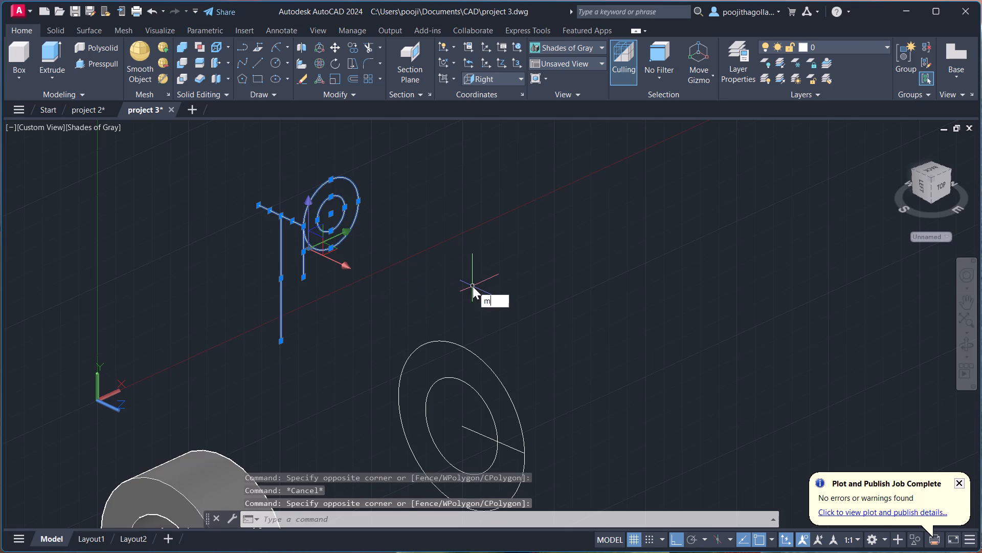
key("Return")
left_click(279, 337)
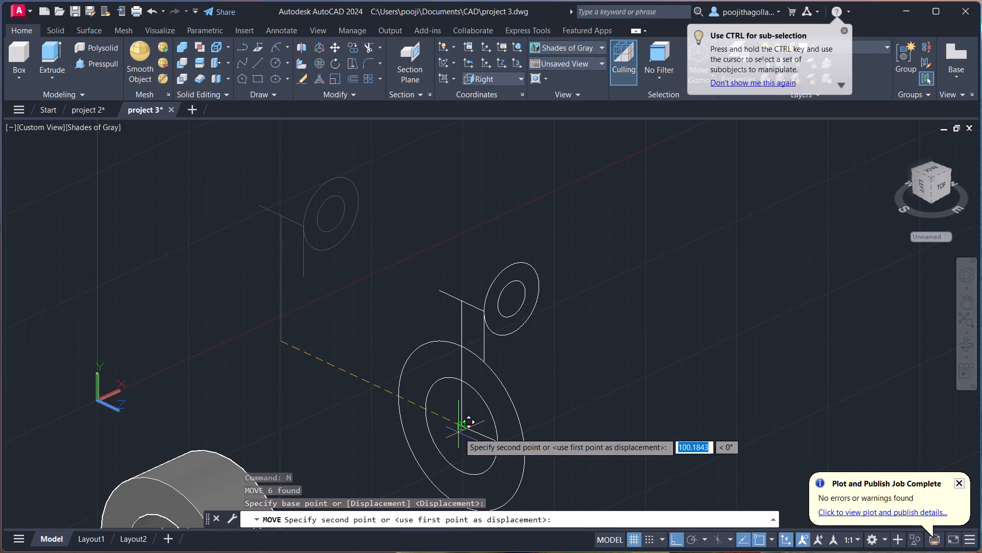
scroll(459, 433, "up", 4)
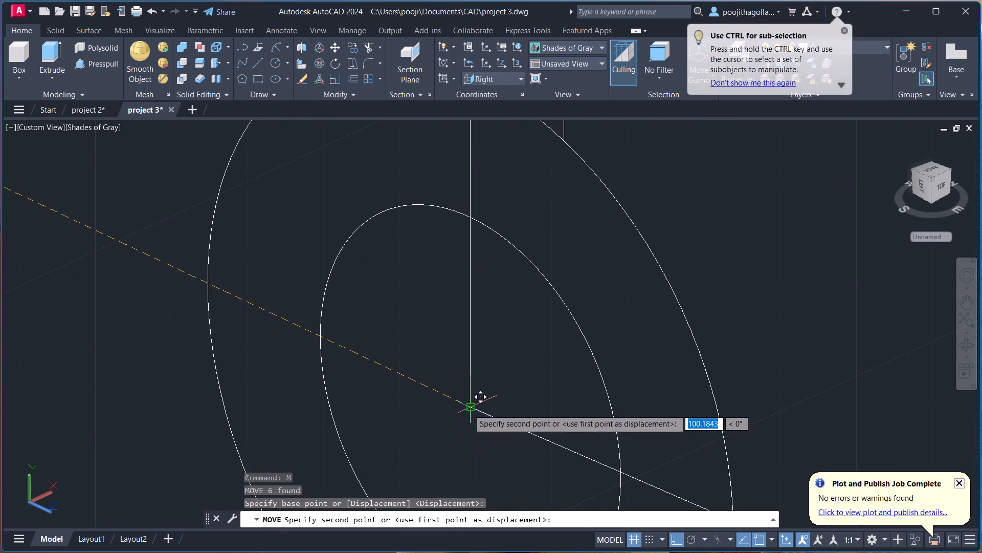
left_click(468, 409)
scroll(535, 373, "down", 2)
middle_click_drag(685, 307, 603, 347)
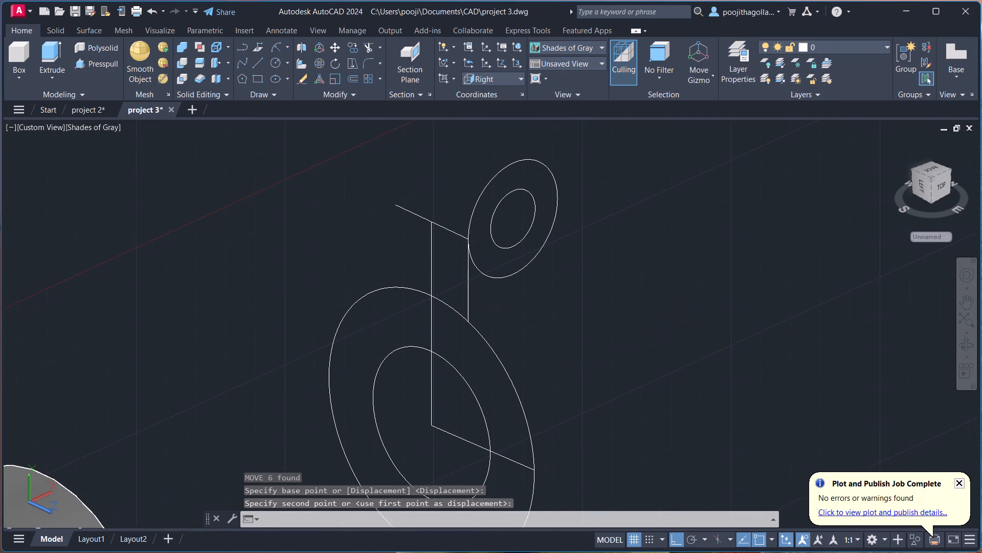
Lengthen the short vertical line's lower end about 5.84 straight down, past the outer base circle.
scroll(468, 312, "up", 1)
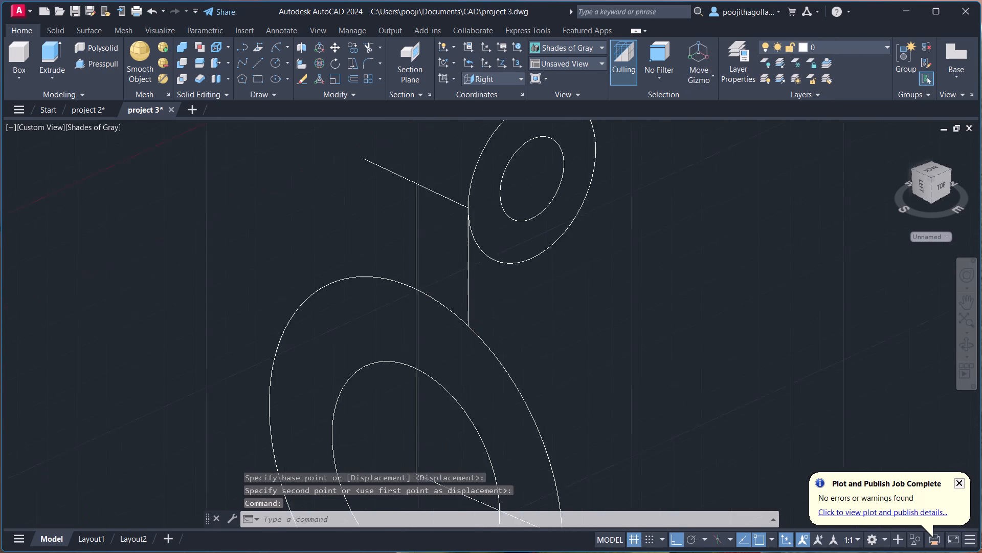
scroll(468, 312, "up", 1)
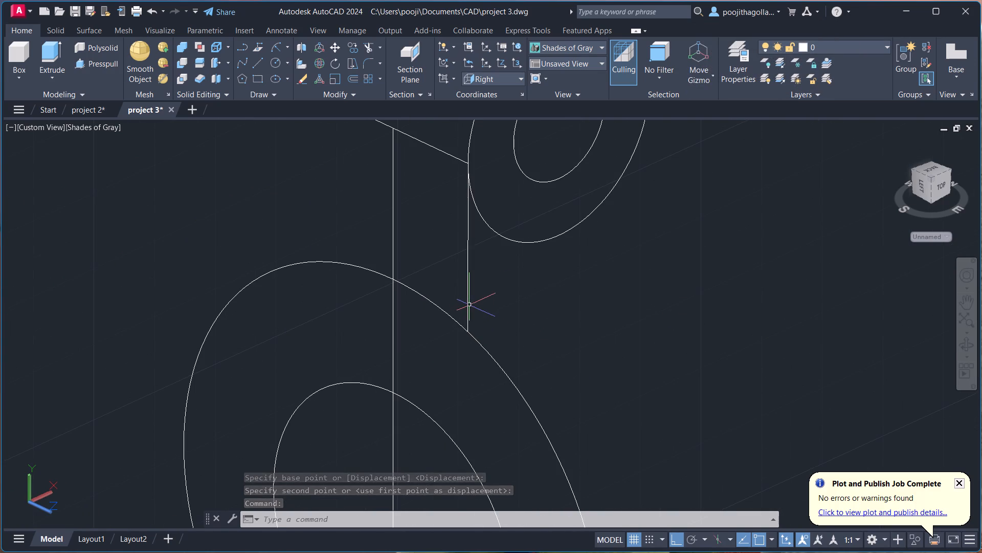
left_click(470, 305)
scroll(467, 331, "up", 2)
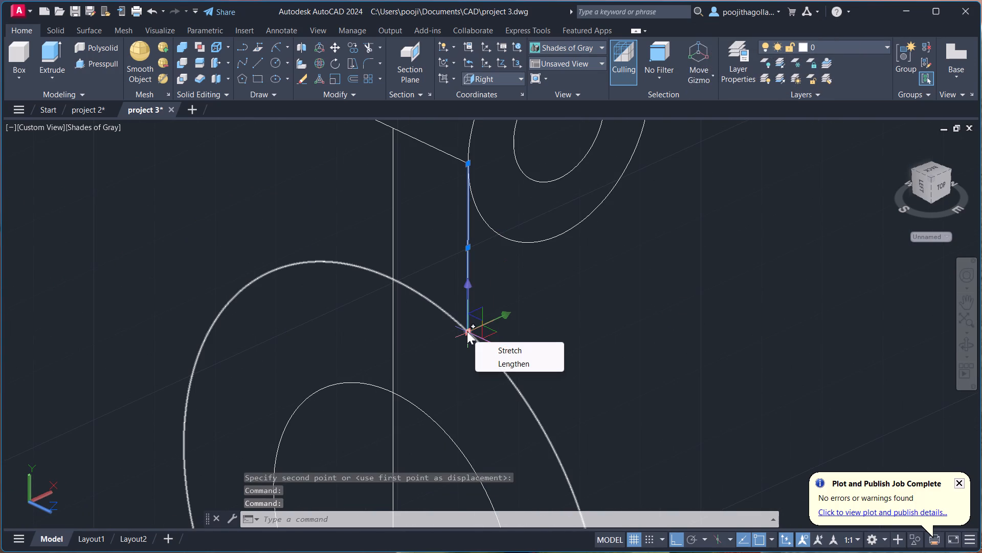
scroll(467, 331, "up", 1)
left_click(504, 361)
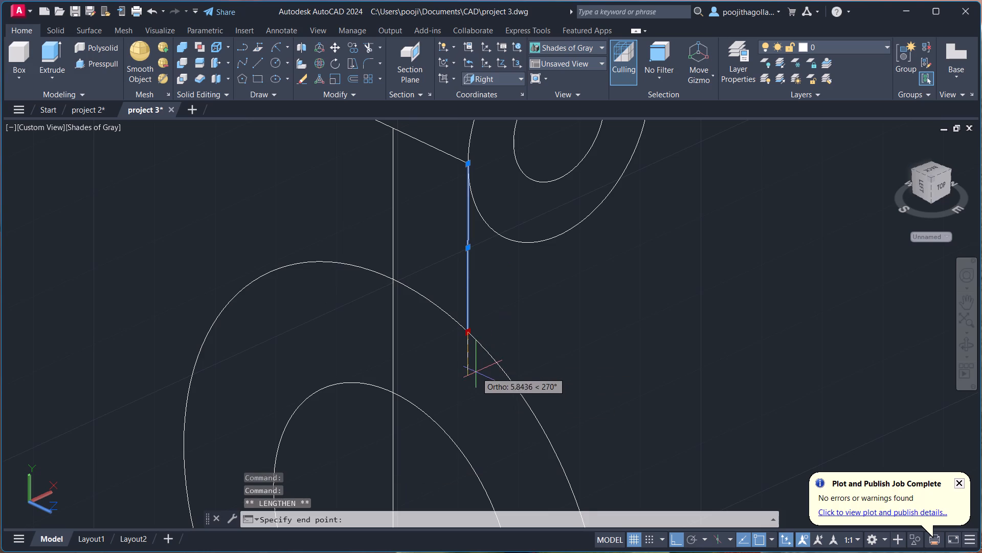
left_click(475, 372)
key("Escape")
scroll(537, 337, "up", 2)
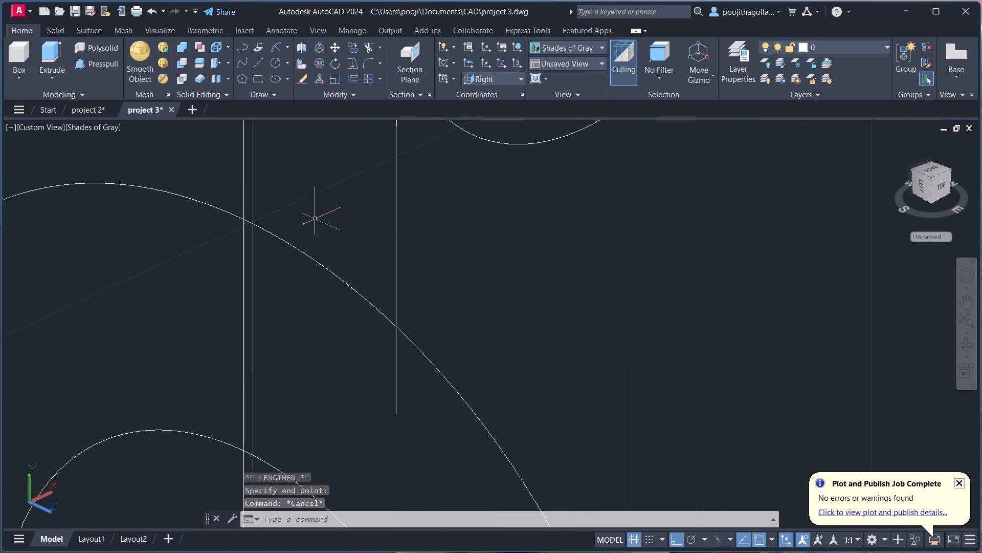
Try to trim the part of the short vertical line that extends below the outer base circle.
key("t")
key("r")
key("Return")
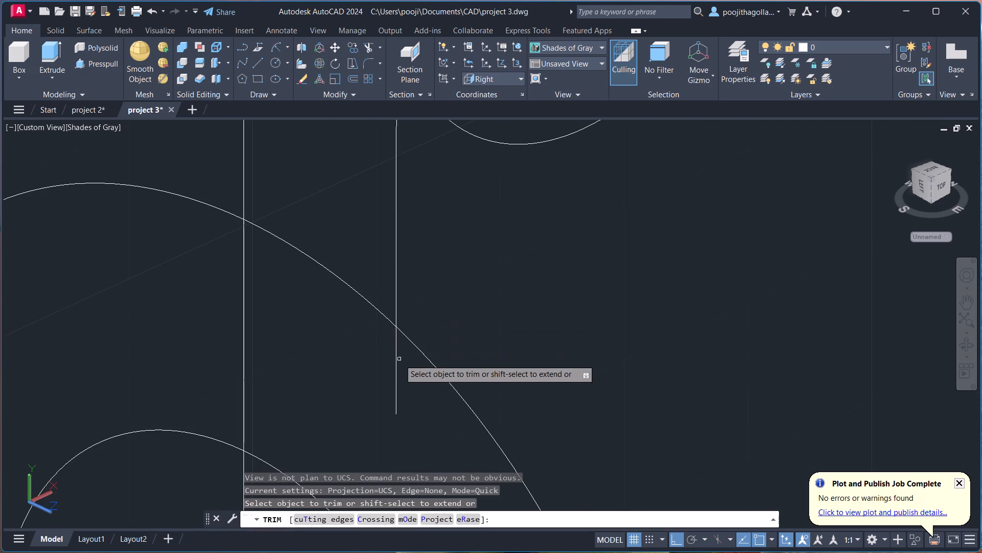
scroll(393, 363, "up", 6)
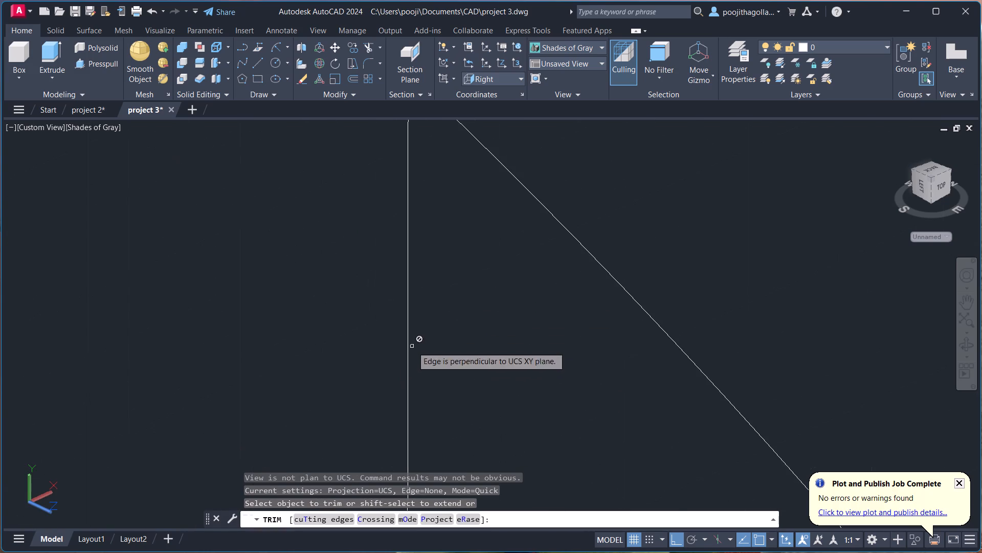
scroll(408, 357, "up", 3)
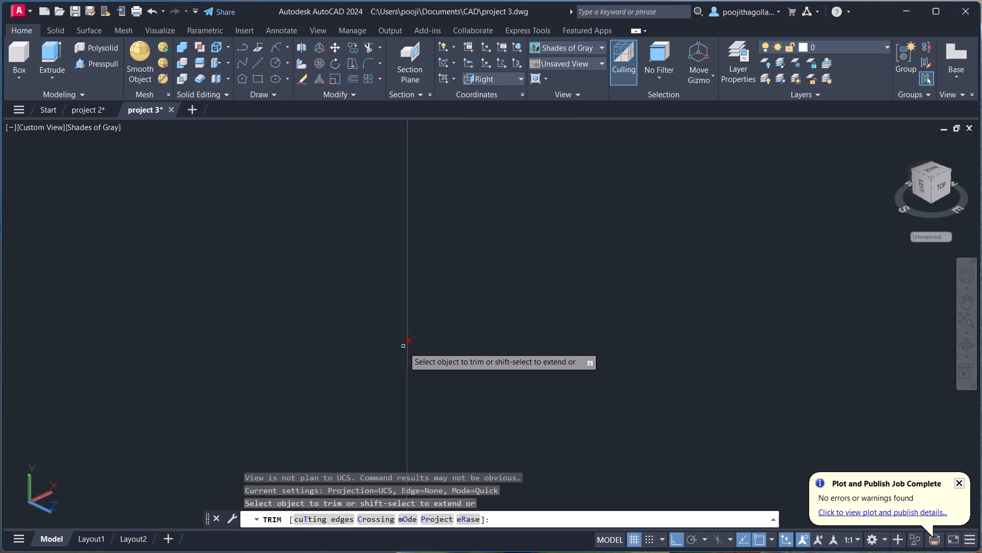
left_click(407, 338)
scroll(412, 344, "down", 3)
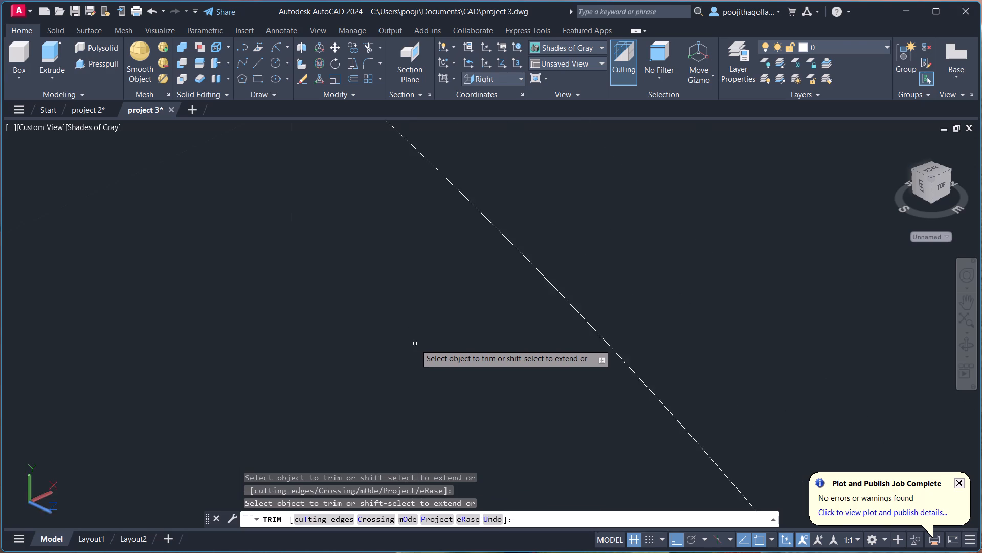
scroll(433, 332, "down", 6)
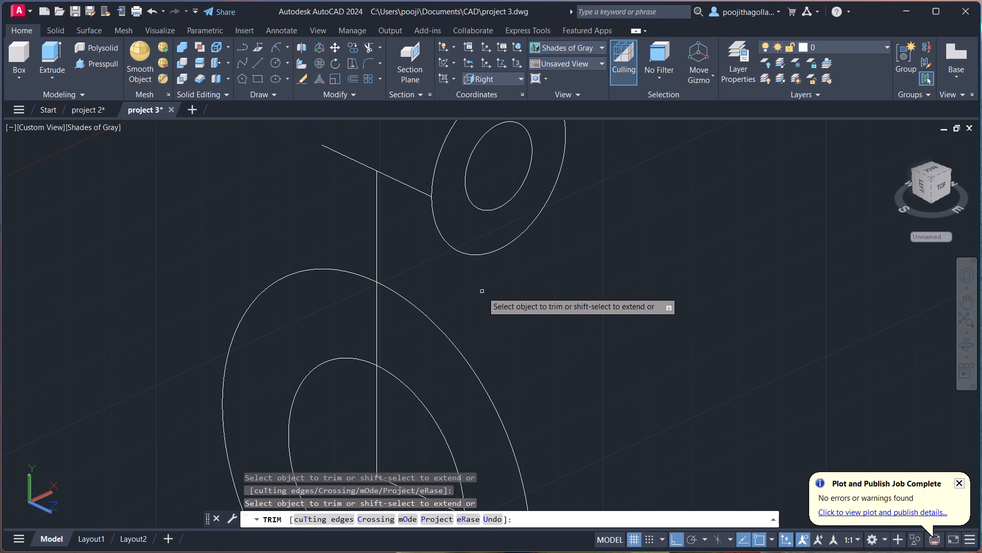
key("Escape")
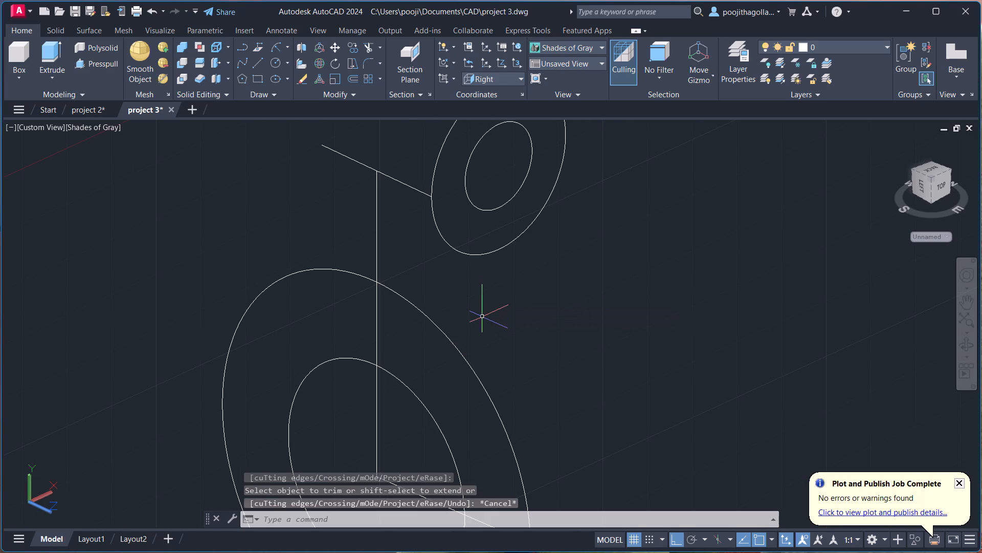
Draw a line about 29.81 long straight down from the top line's end at the lug's outer circle, crossing the outer base circle.
left_click(963, 347)
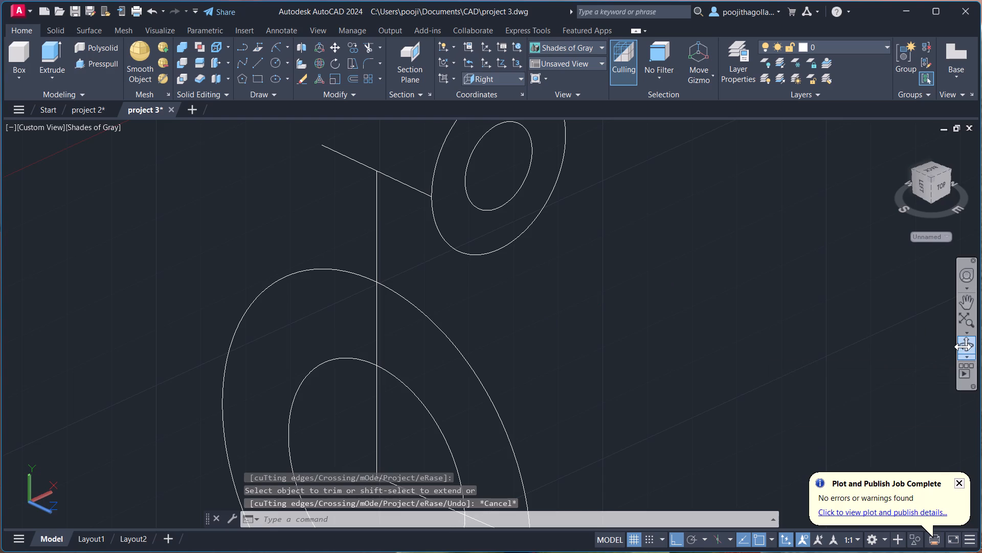
left_click_drag(768, 350, 710, 321)
key("Escape")
key("l")
key("Return")
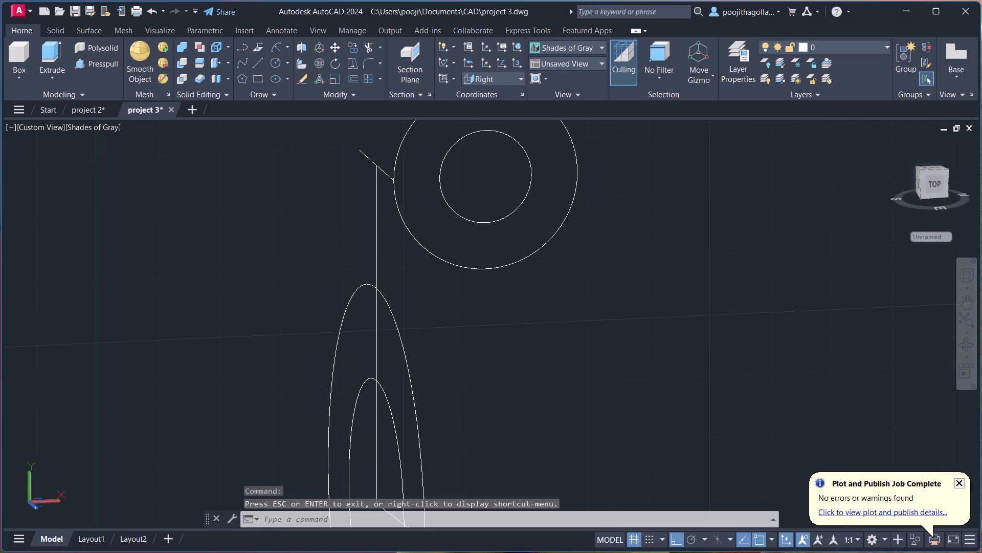
left_click(394, 183)
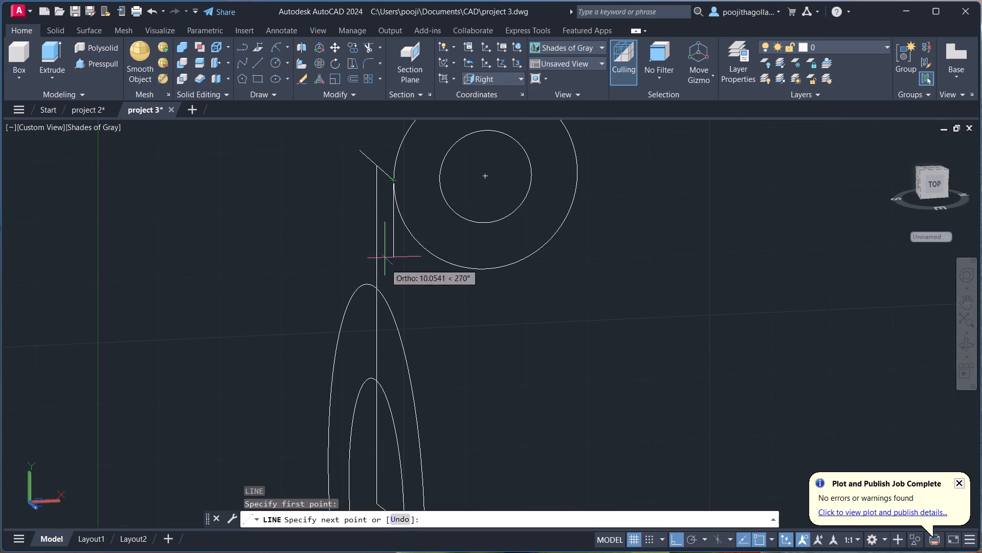
scroll(390, 372, "up", 3)
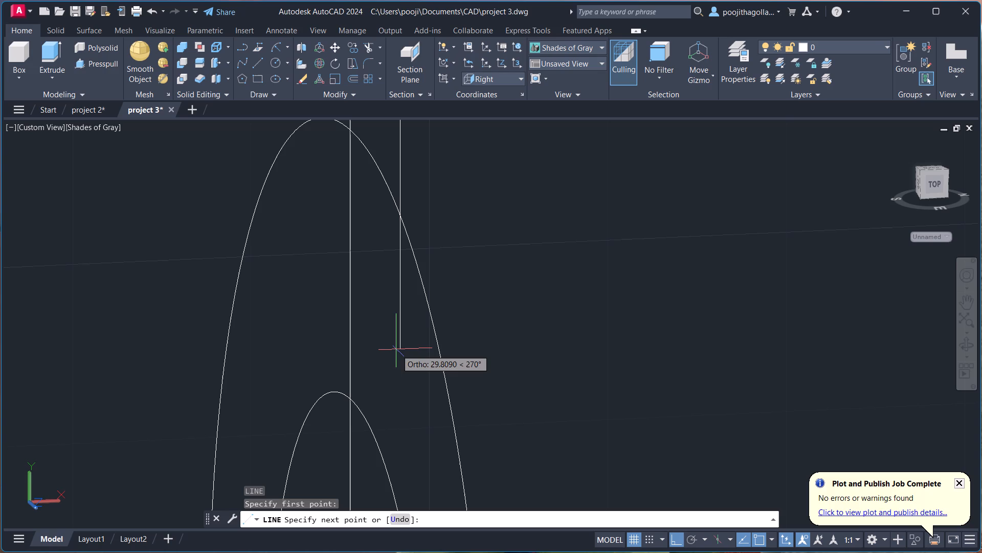
left_click(396, 350)
key("Escape")
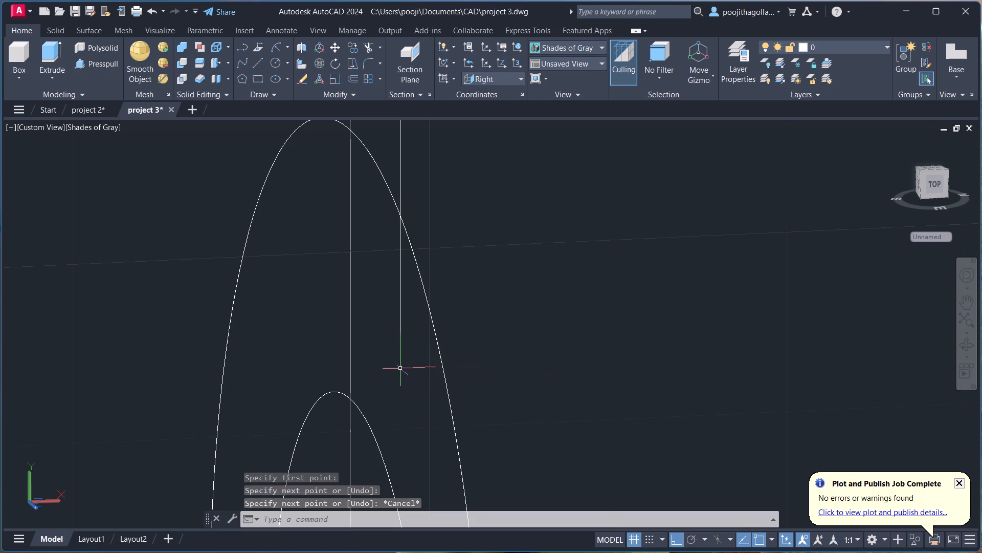
Use Trim to remove the short vertical line that drops from the top line's end at the lug's outer circle.
type("tr")
key("Return")
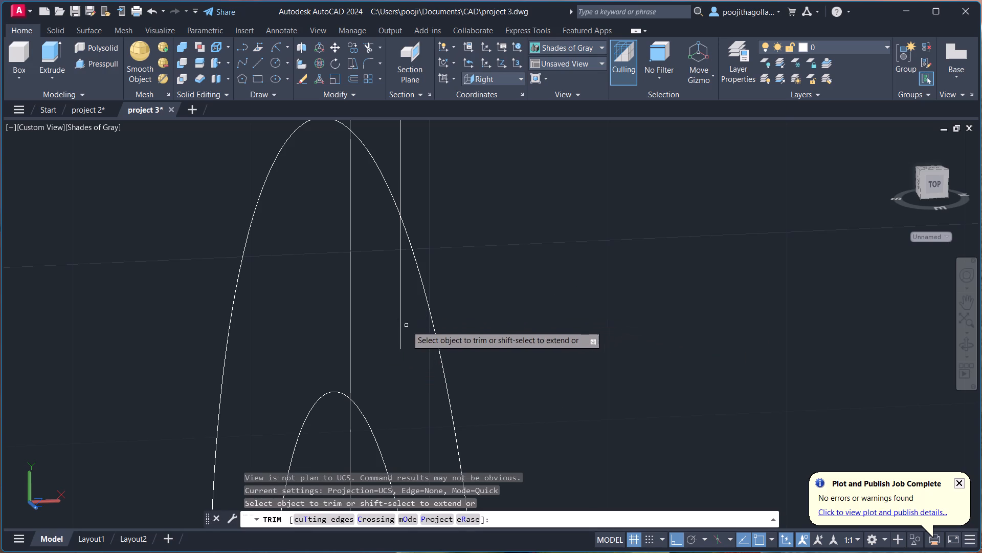
scroll(400, 330, "up", 8)
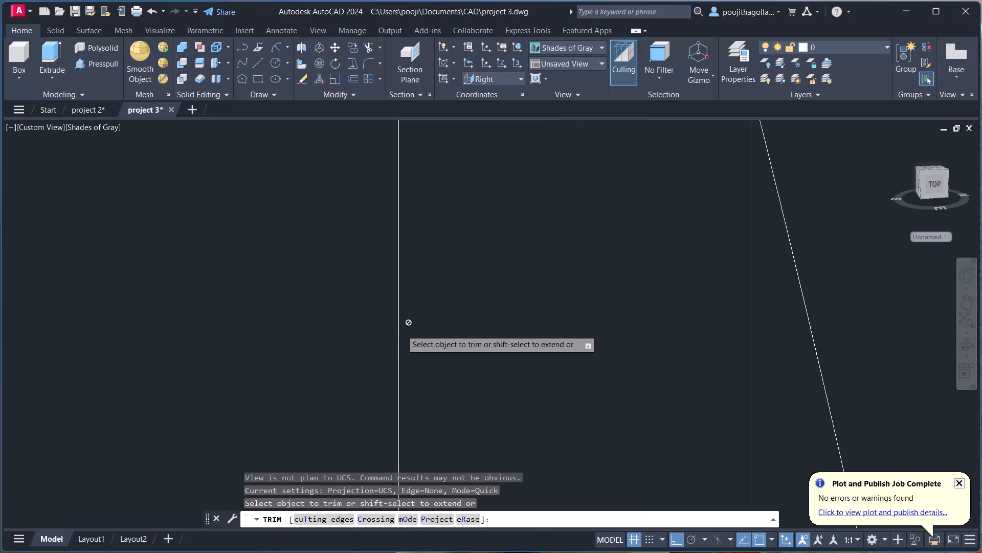
scroll(400, 321, "up", 4)
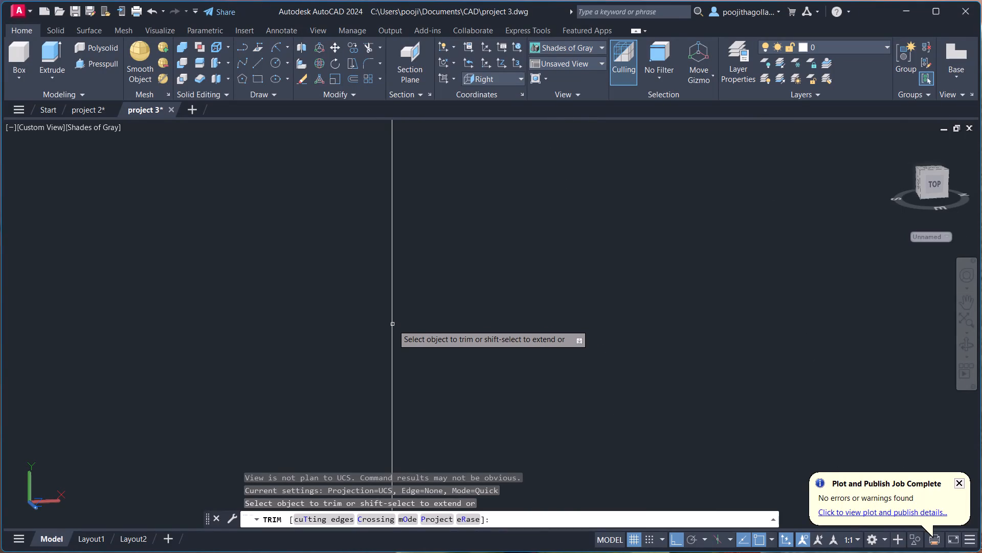
left_click(393, 325)
scroll(393, 325, "down", 11)
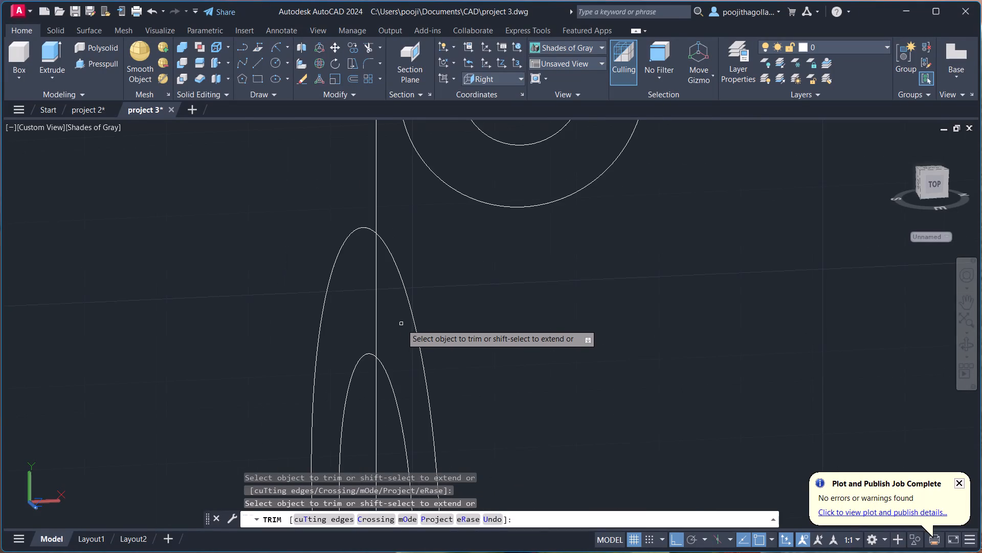
scroll(501, 288, "down", 1)
middle_click_drag(502, 292, 494, 322)
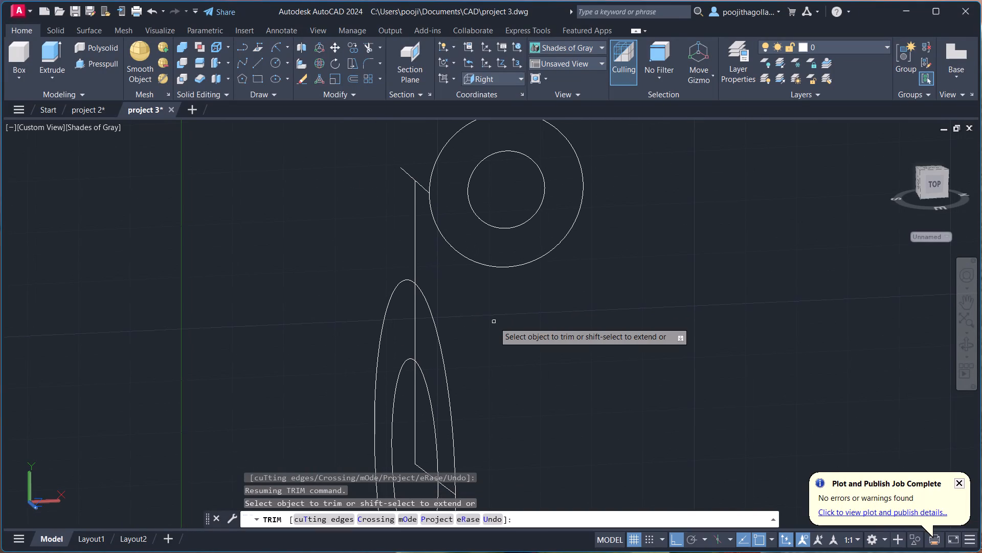
key("Escape")
Draw three connected lines: down from the lug's outer circle's far side, across past the outer base circle, and up to the top line's end.
middle_click_drag(487, 331, 490, 365)
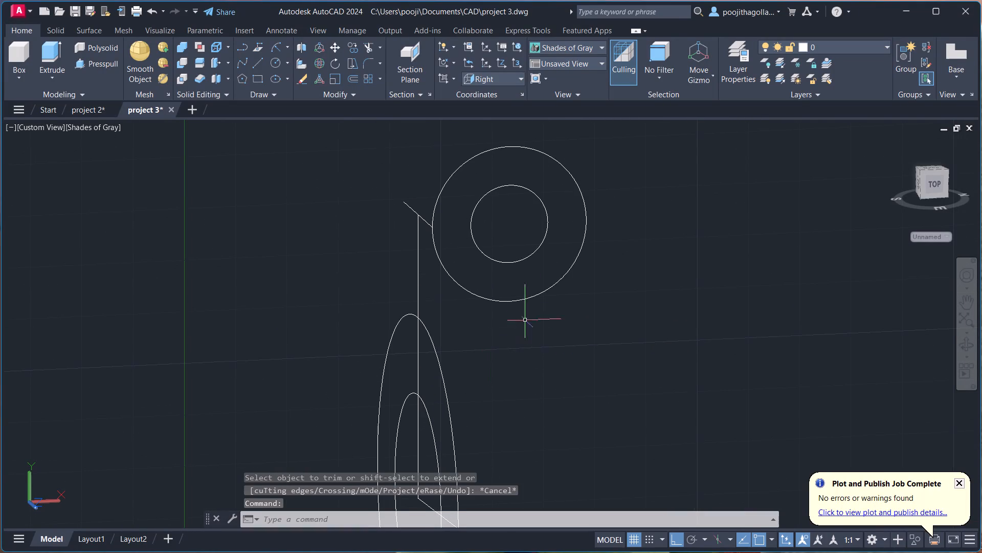
left_click(965, 344)
left_click_drag(567, 360, 615, 382)
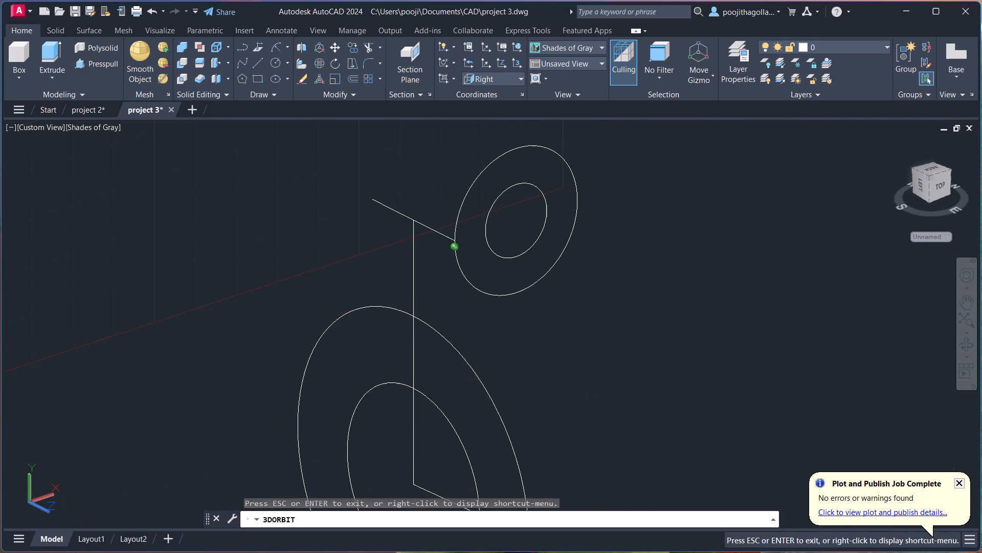
left_click_drag(615, 382, 616, 380)
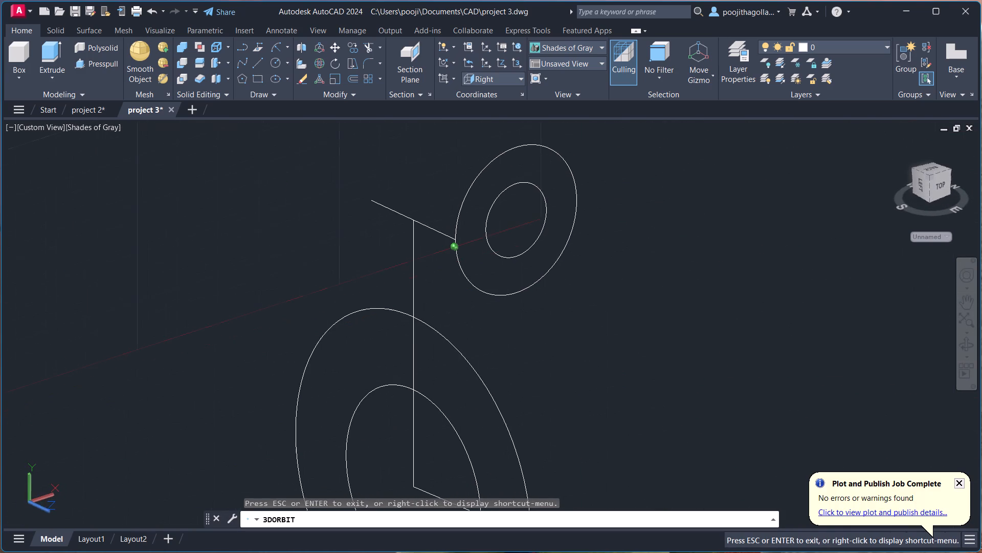
left_click_drag(616, 380, 548, 418)
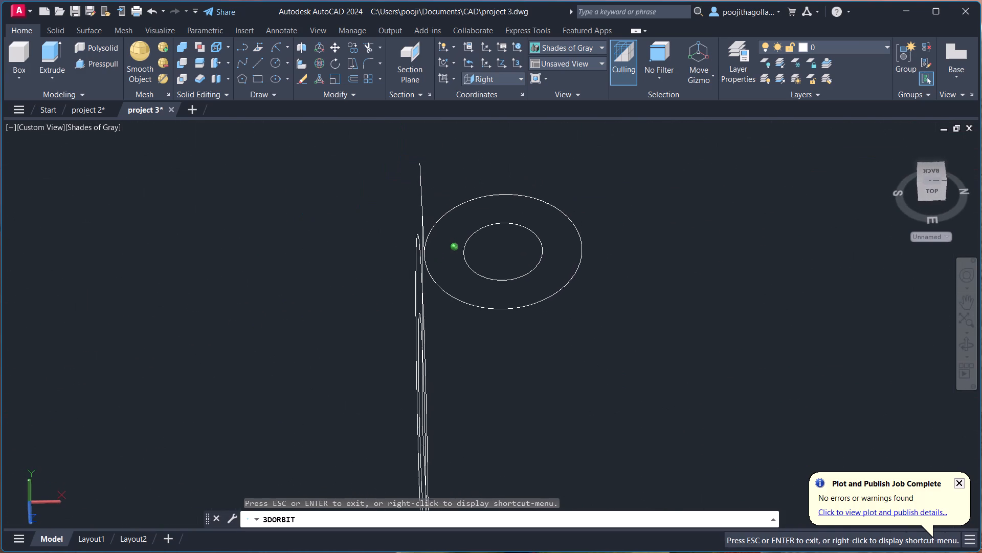
left_click_drag(548, 418, 553, 332)
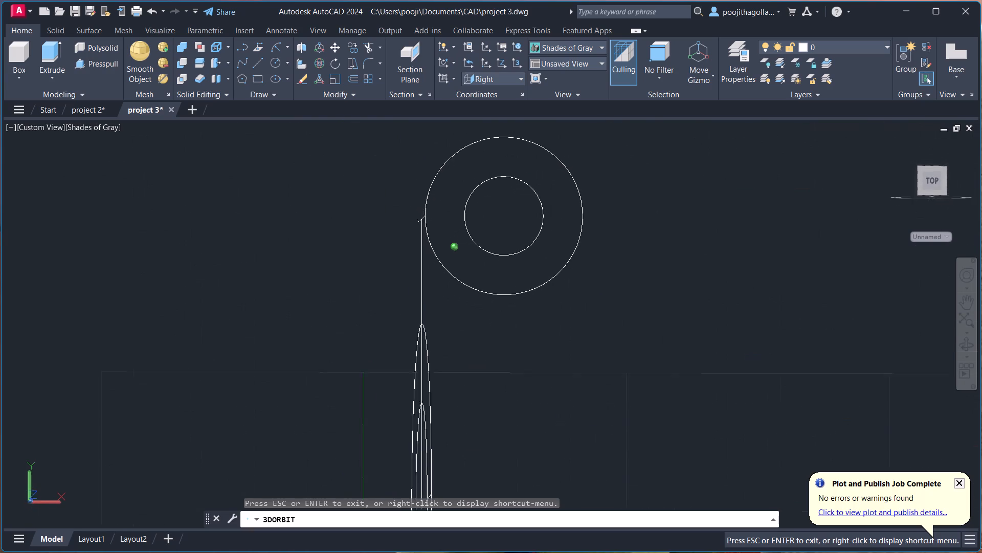
left_click_drag(553, 332, 579, 359)
key("Escape")
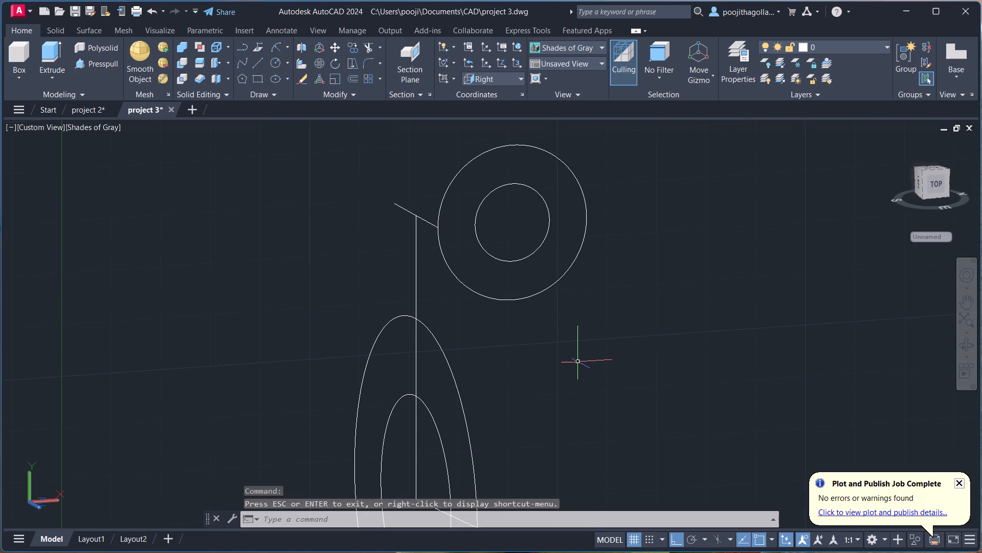
key("l")
key("Return")
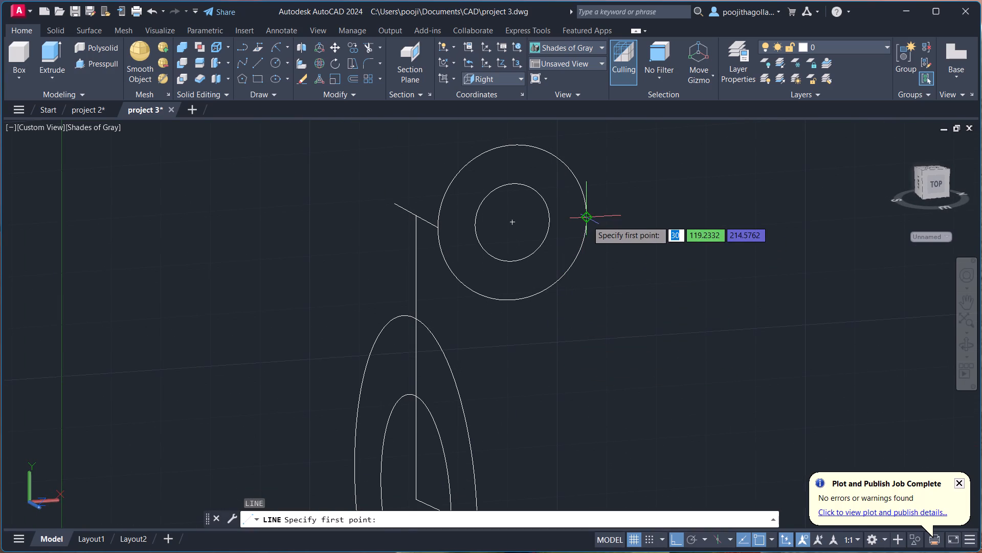
left_click(587, 221)
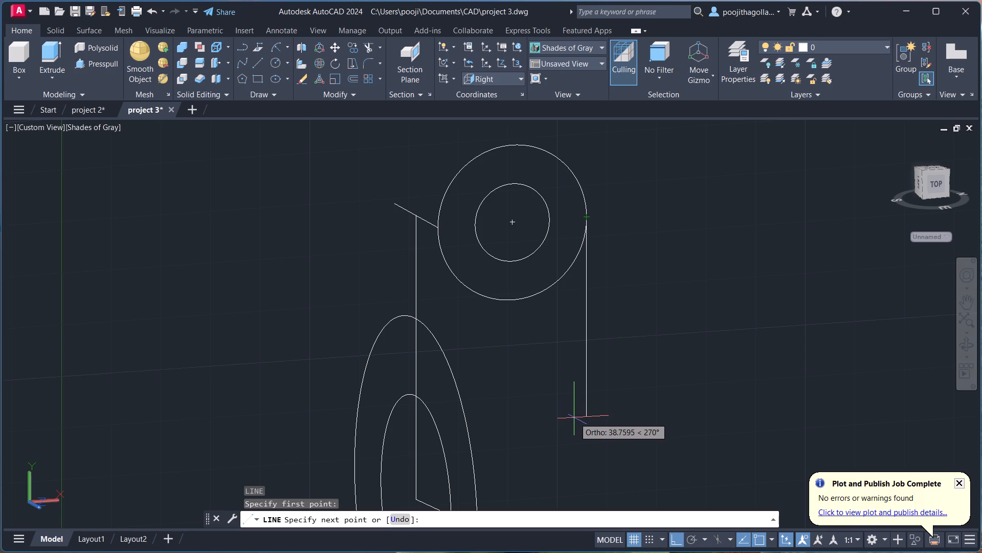
left_click(579, 400)
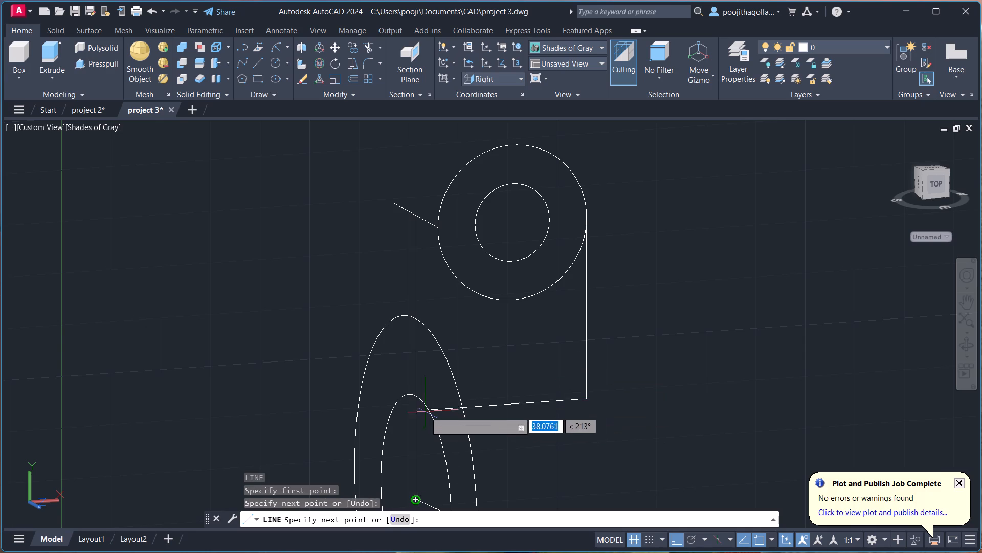
left_click(443, 396)
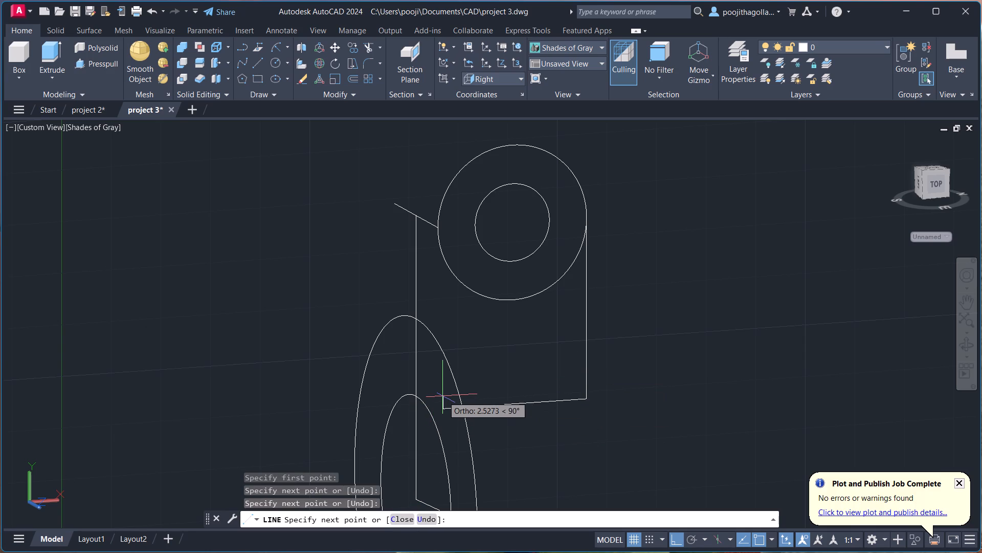
left_click(435, 230)
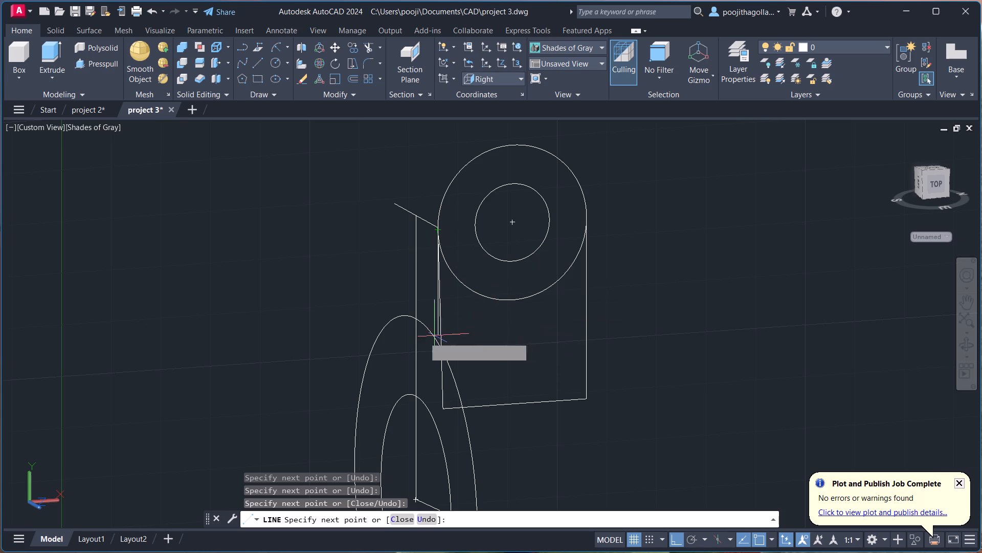
key("Escape")
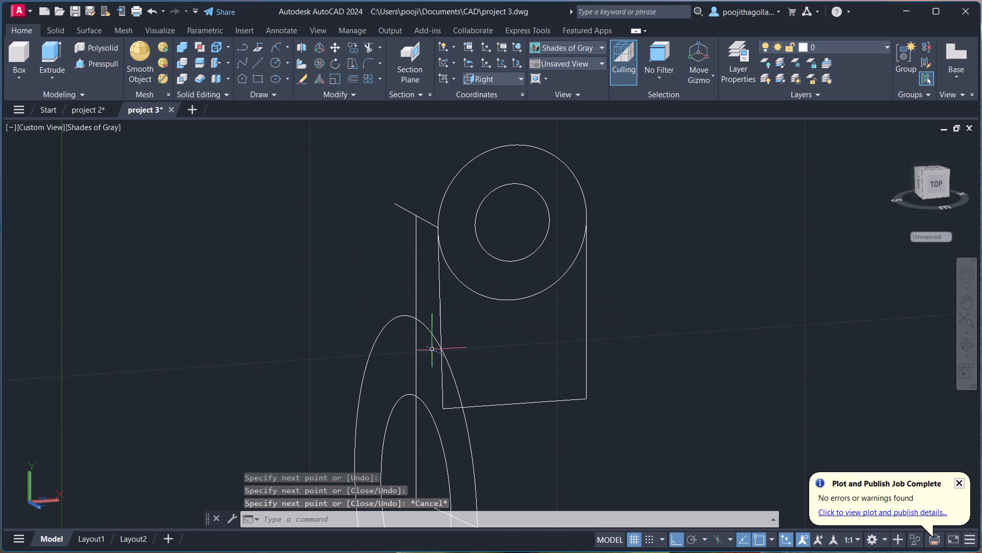
Draw a cross line from where the slanted side line meets the outer base circle to beyond the opposite vertical side line.
scroll(446, 364, "up", 2)
key("l")
key("Return")
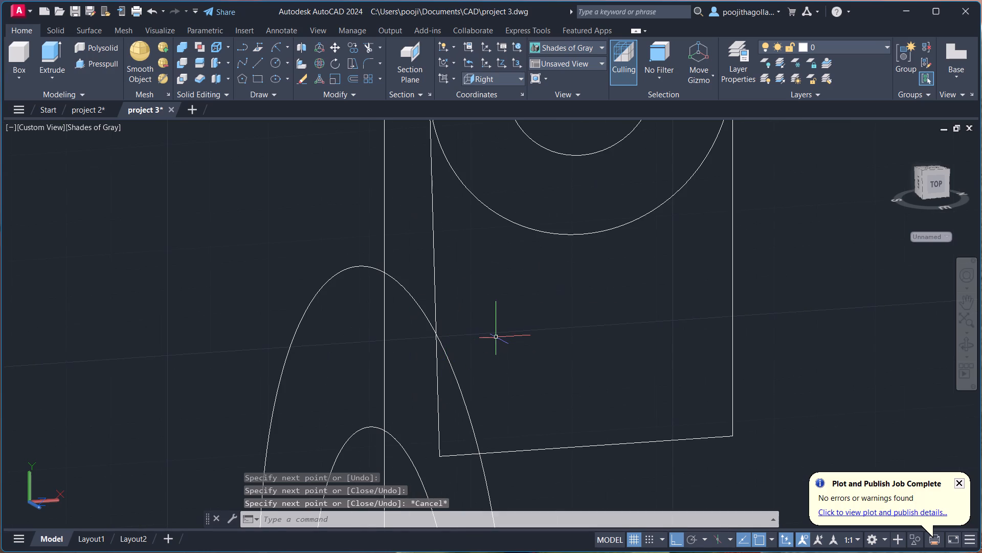
left_click(437, 338)
left_click(793, 312)
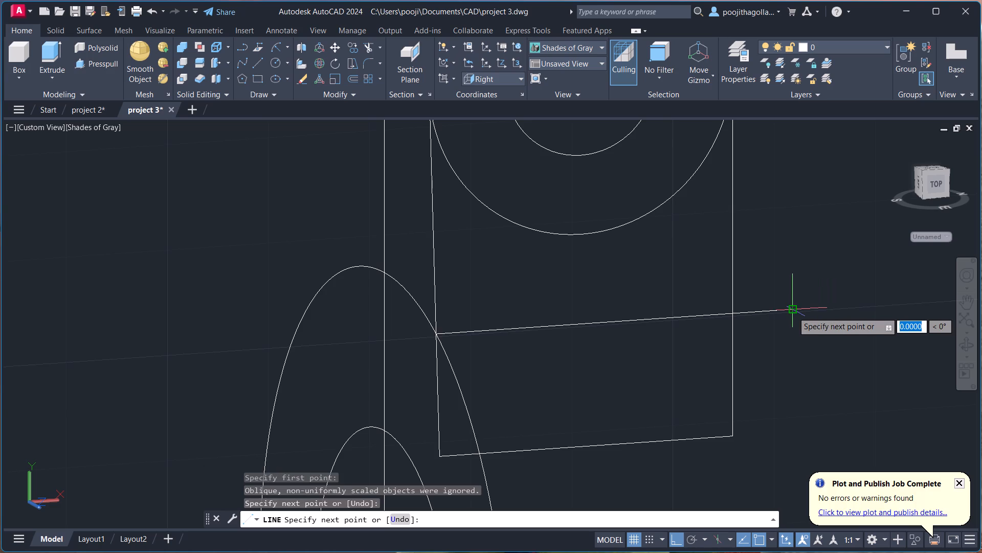
key("Escape")
Trim the cross line's overhang beyond the vertical side line and that side line's part below the cross line.
type("tr")
key("Return")
scroll(761, 312, "up", 3)
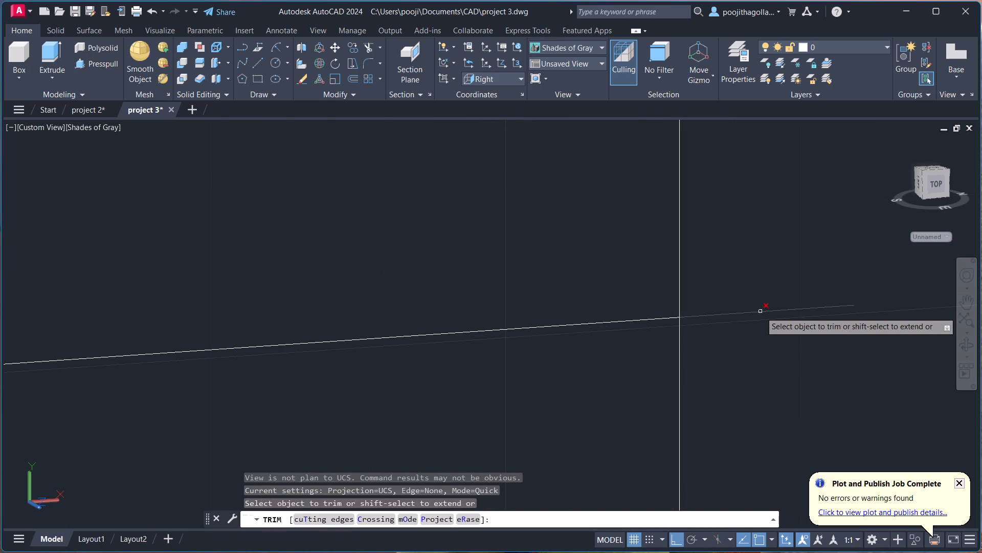
left_click(761, 312)
scroll(748, 329, "down", 3)
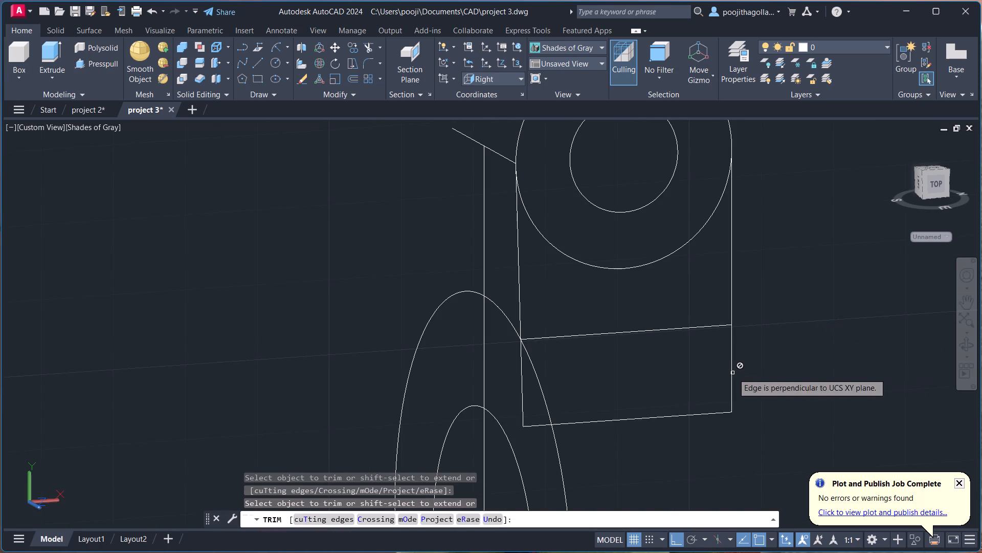
scroll(733, 373, "up", 6)
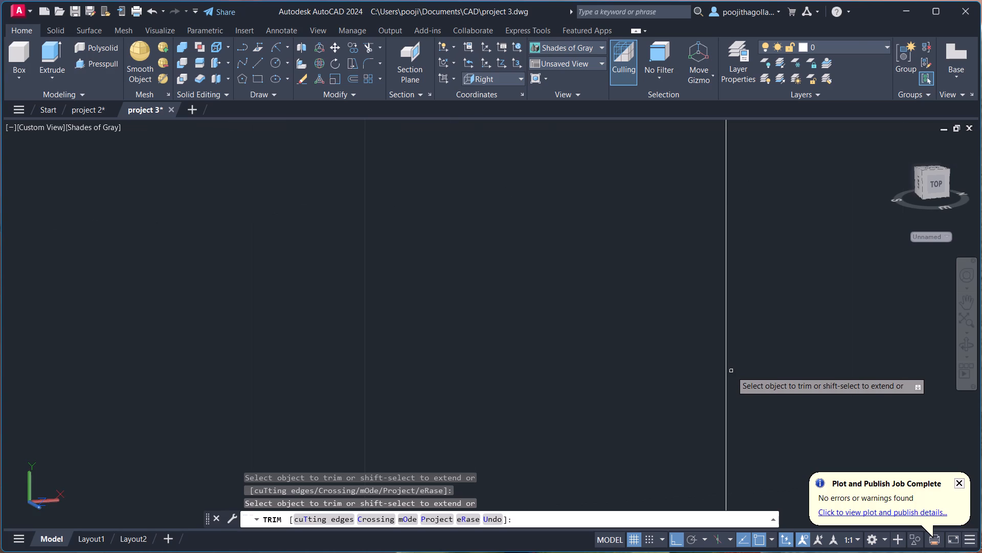
left_click(725, 376)
scroll(725, 376, "down", 4)
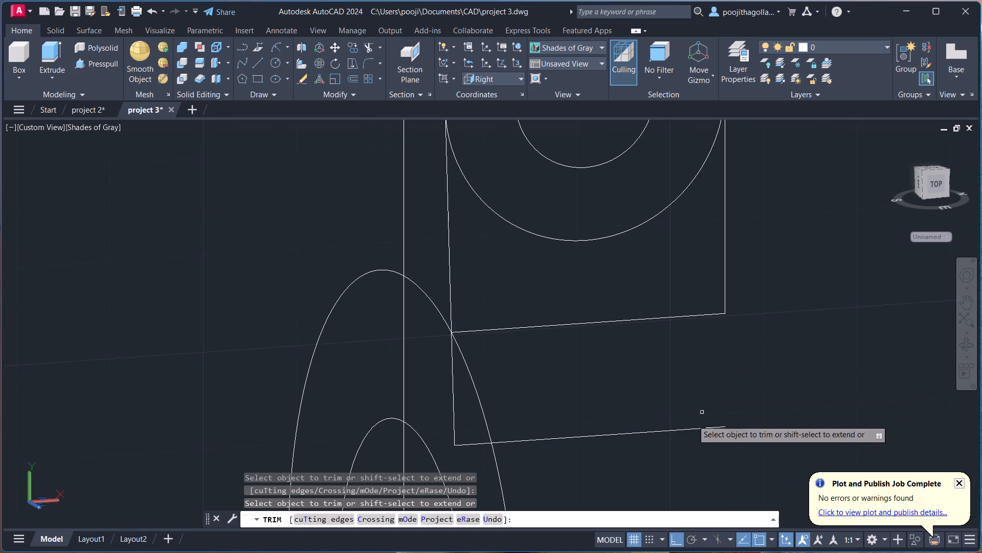
Trim away the lower bottom line and the part of the slanted side line below the cross line.
scroll(668, 433, "up", 5)
left_click(660, 421)
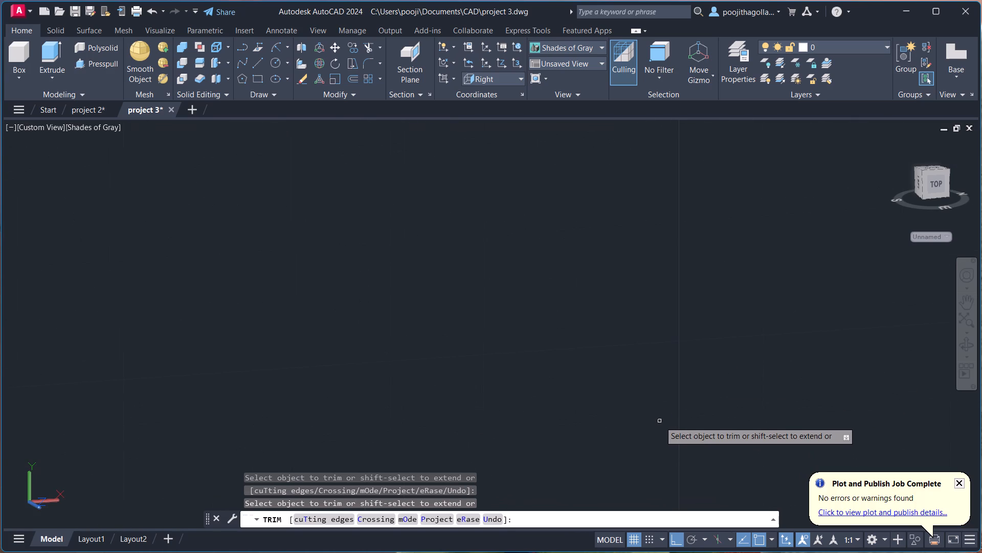
scroll(660, 421, "down", 4)
scroll(468, 414, "up", 7)
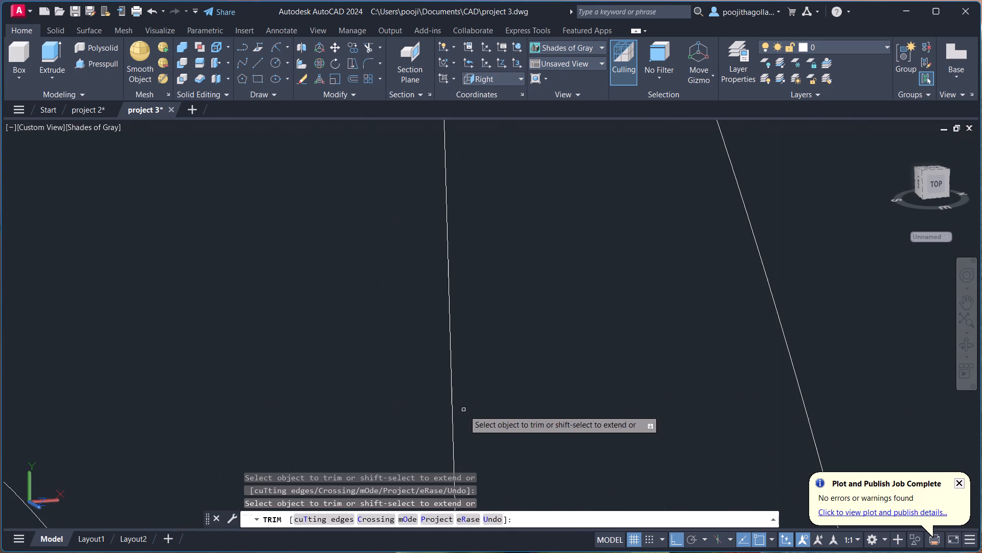
scroll(452, 397, "up", 4)
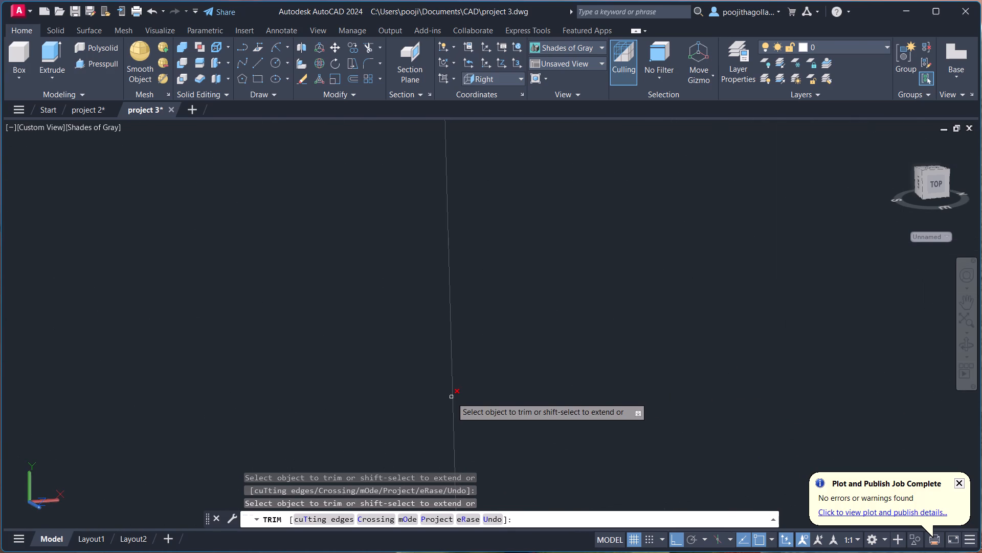
left_click(452, 397)
scroll(452, 397, "down", 9)
middle_click_drag(557, 354, 560, 381)
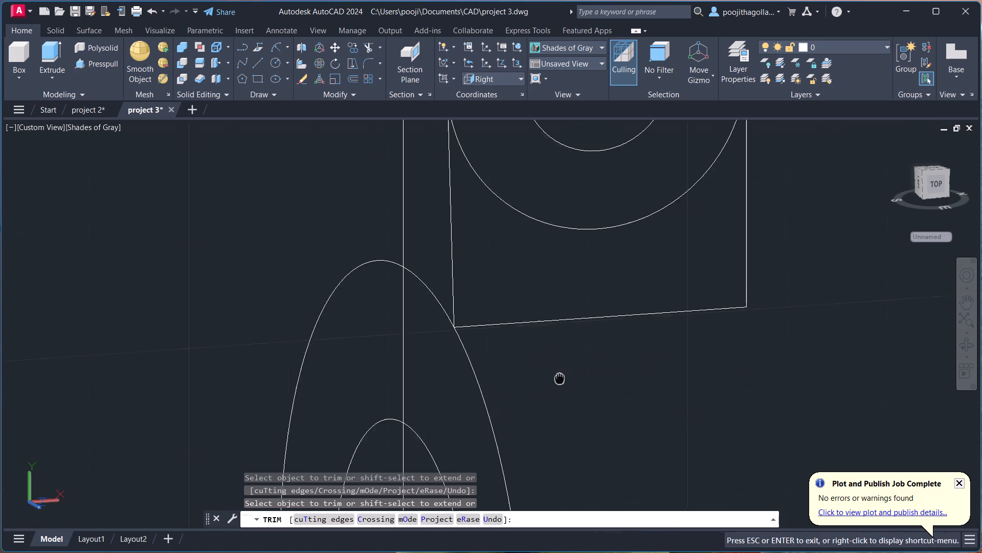
middle_click_drag(560, 381, 543, 448)
scroll(543, 455, "down", 1)
key("Escape")
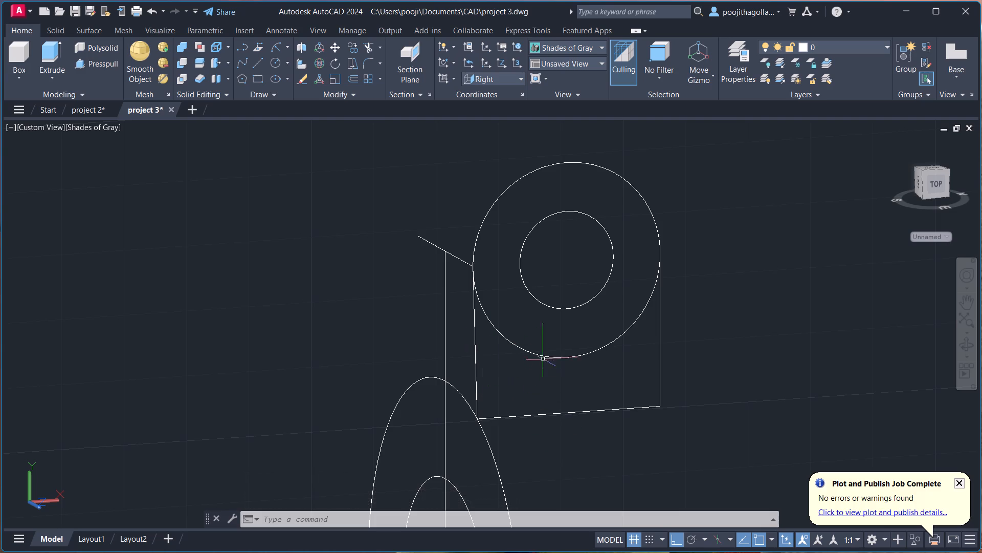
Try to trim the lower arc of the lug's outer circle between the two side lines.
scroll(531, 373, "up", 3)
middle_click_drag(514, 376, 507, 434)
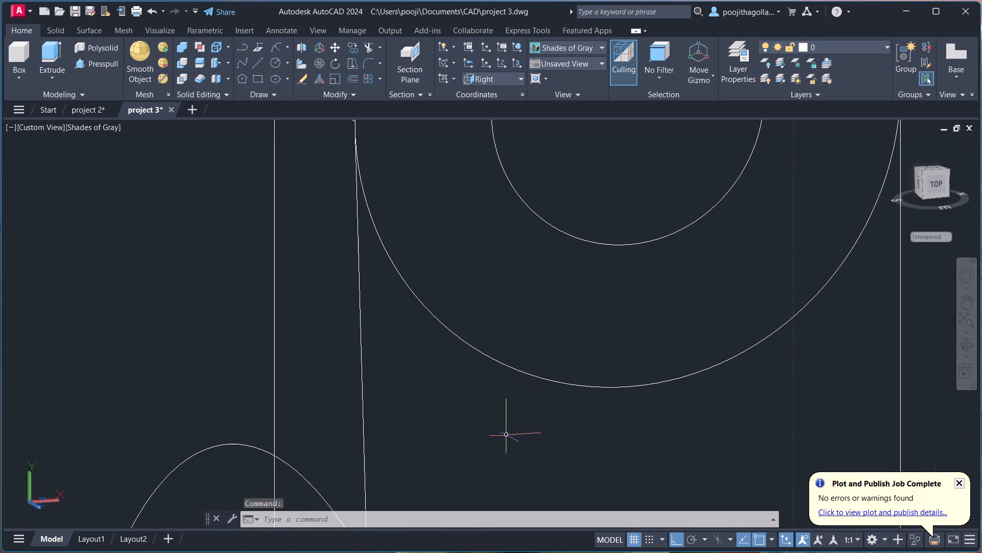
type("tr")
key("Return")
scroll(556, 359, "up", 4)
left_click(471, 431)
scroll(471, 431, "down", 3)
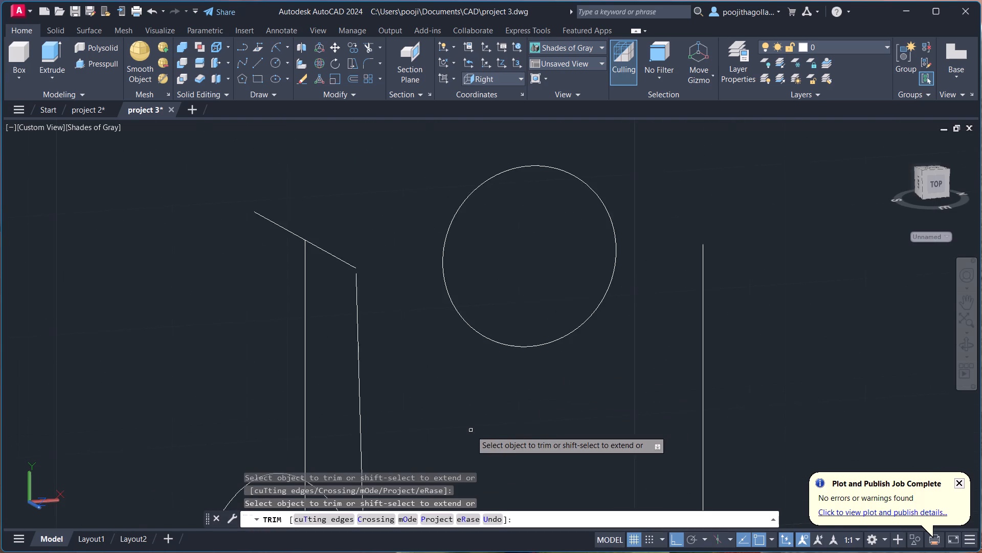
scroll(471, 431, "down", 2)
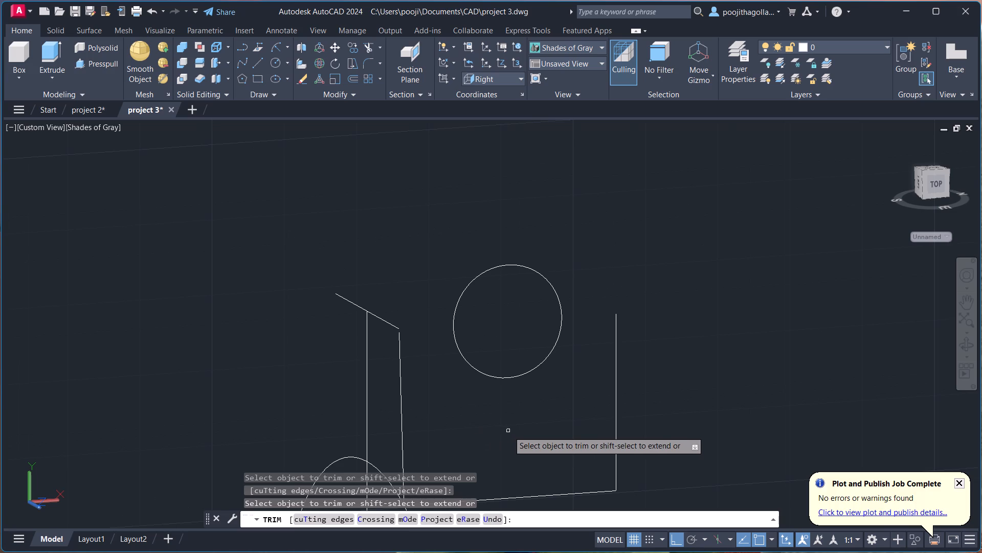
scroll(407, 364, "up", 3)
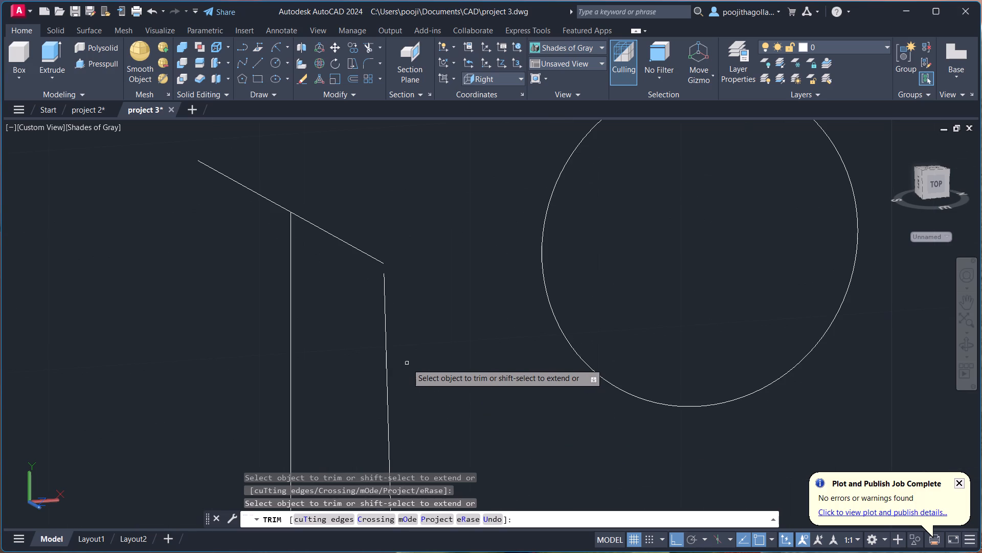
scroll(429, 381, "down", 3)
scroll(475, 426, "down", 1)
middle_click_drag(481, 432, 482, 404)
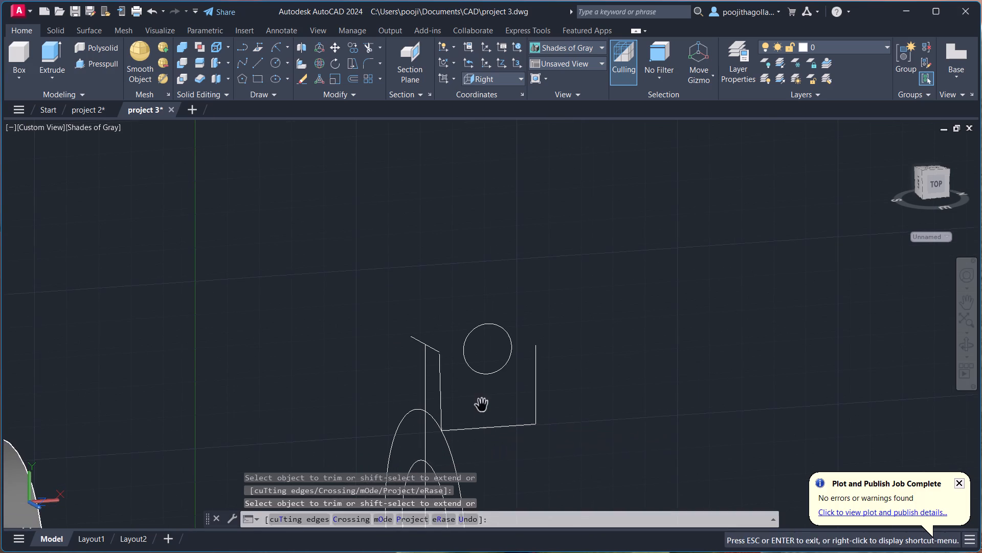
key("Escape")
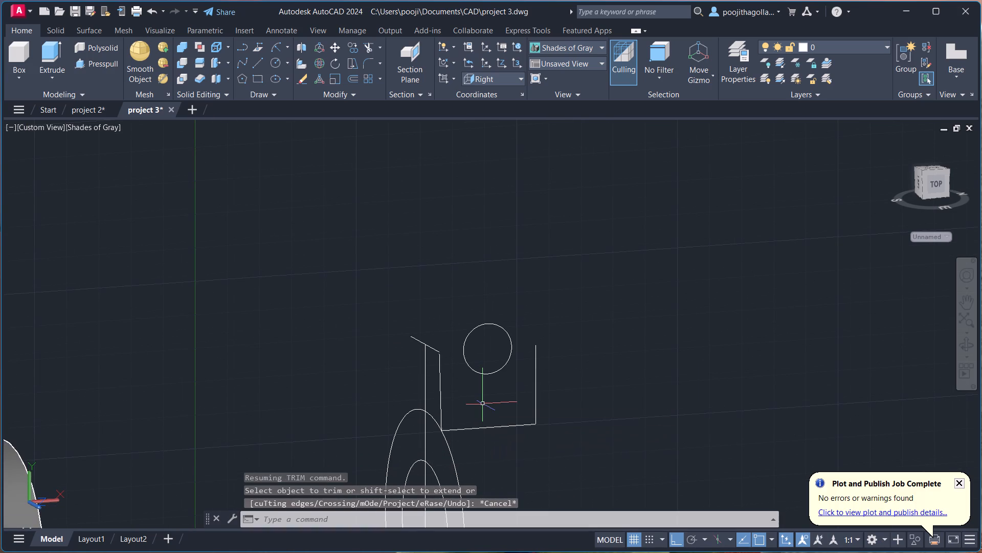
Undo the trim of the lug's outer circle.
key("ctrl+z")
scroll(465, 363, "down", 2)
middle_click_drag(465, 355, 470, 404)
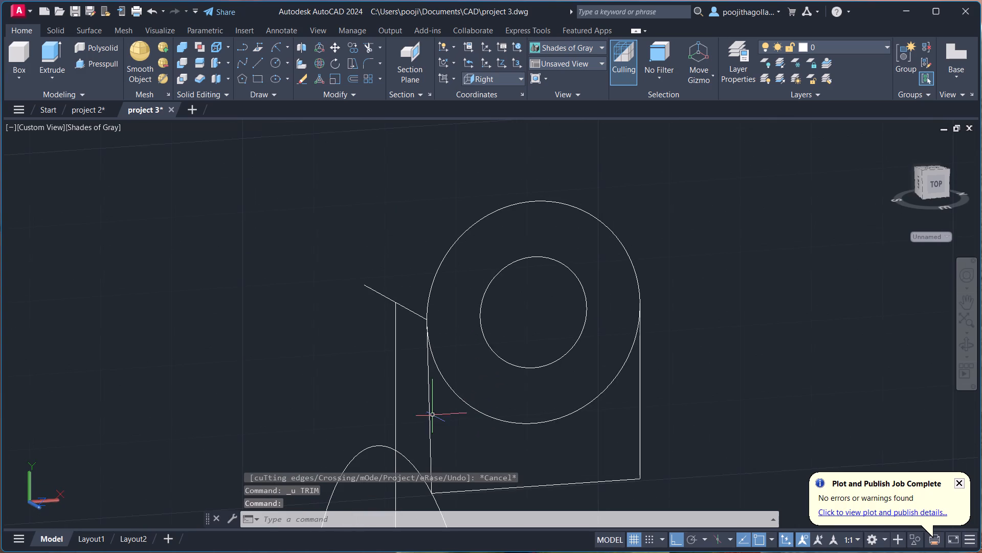
Examine the slanted side line's upper end where it meets the lug's outer circle and the helper line.
left_click(431, 405)
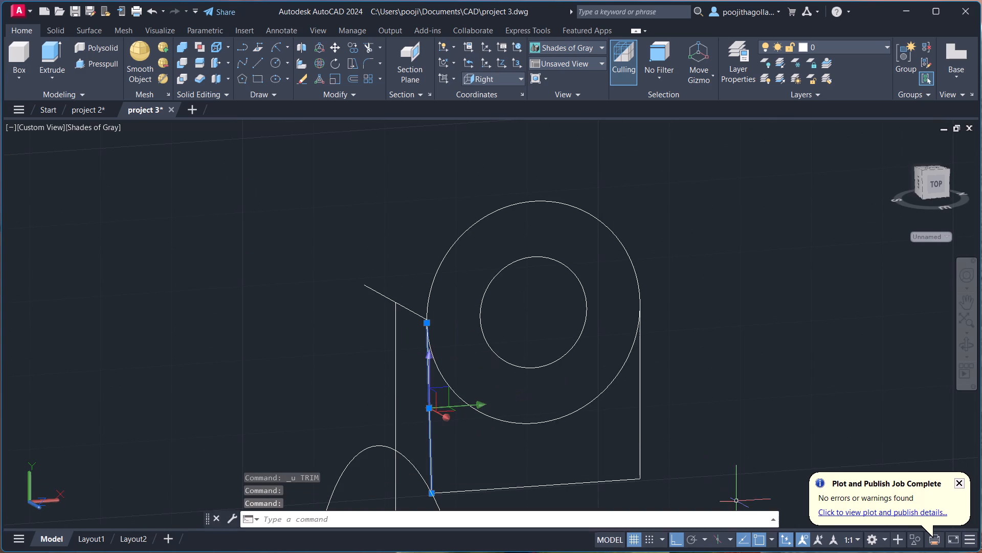
key("Escape")
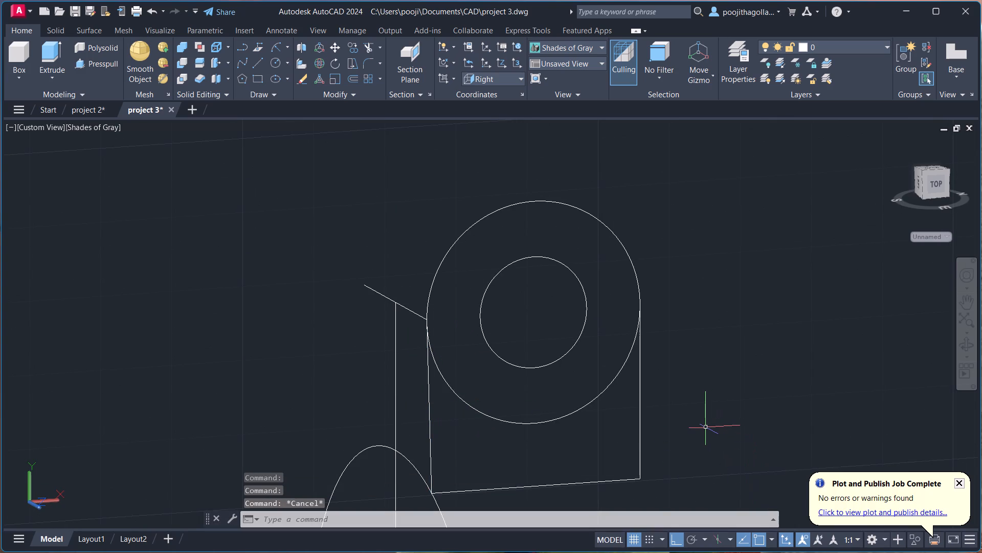
left_click_drag(695, 420, 716, 433, "shift")
middle_click_drag(701, 399, 806, 391, "shift")
scroll(690, 399, "up", 3, "shift")
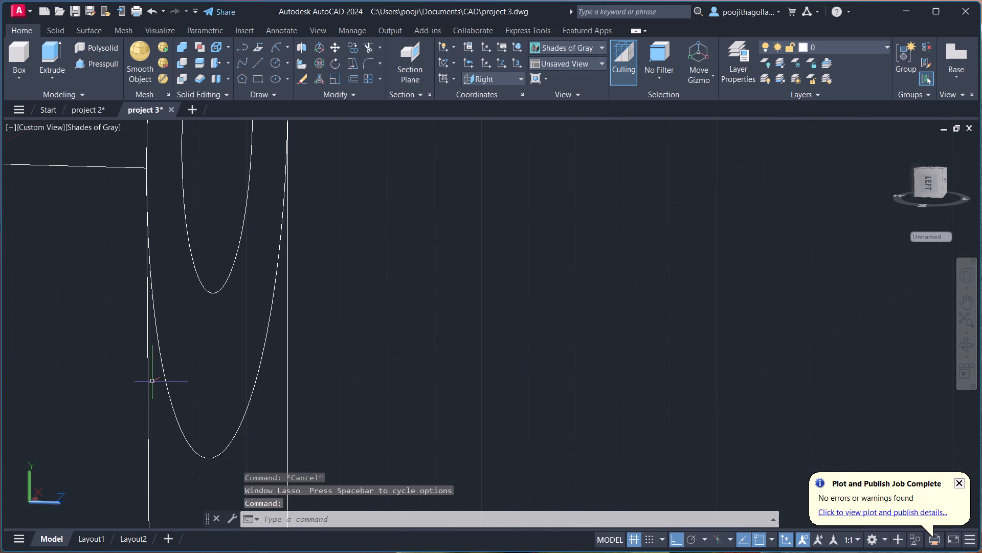
left_click(149, 405)
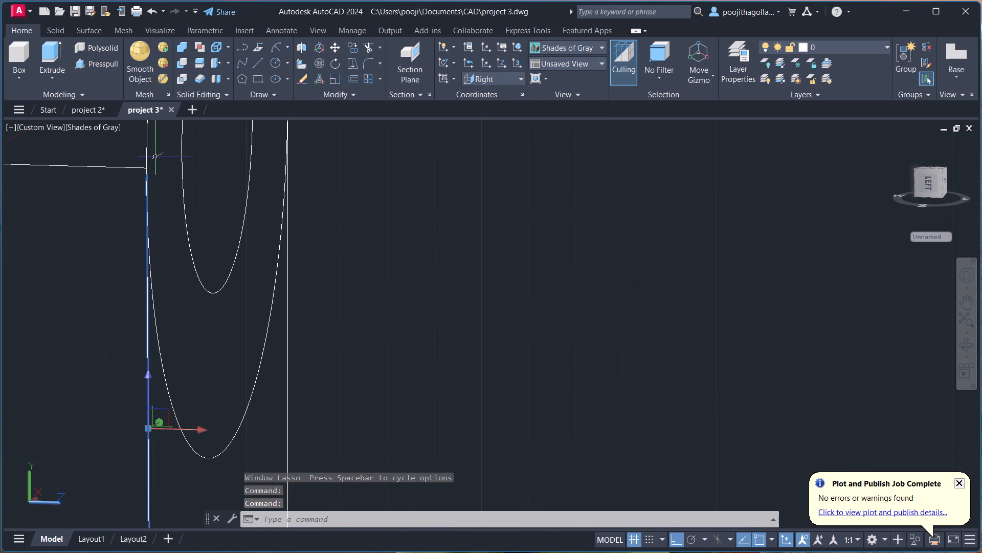
scroll(126, 115, "up", 5)
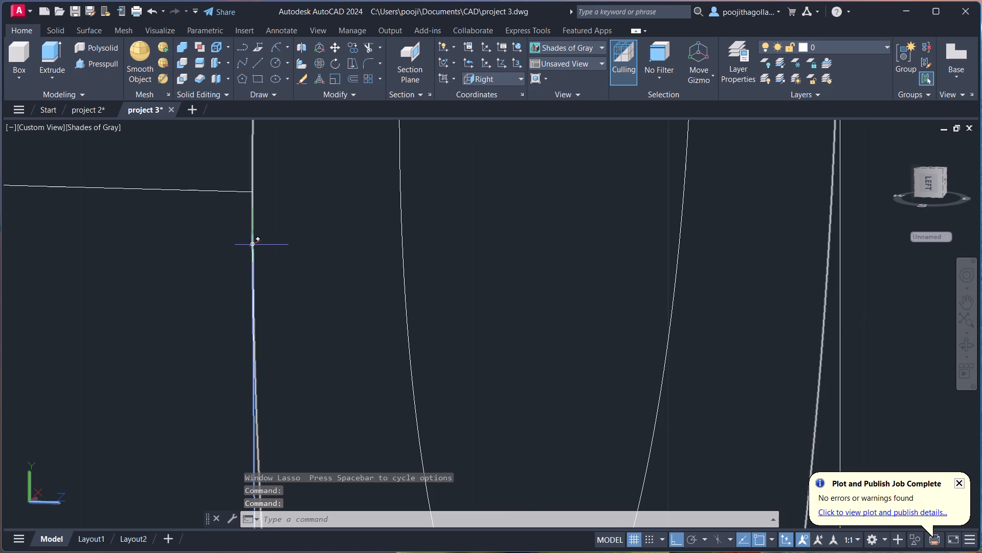
scroll(260, 245, "down", 3)
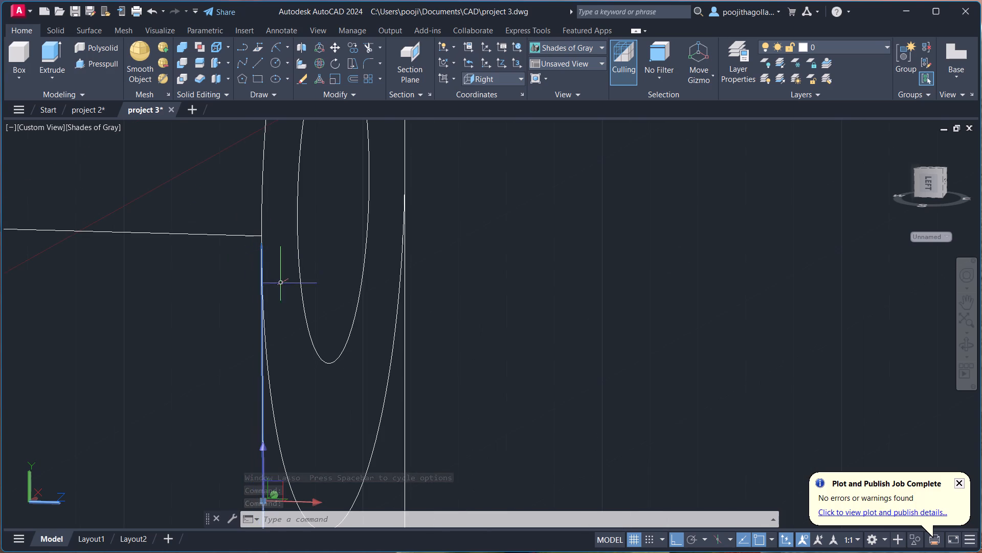
scroll(283, 350, "down", 2)
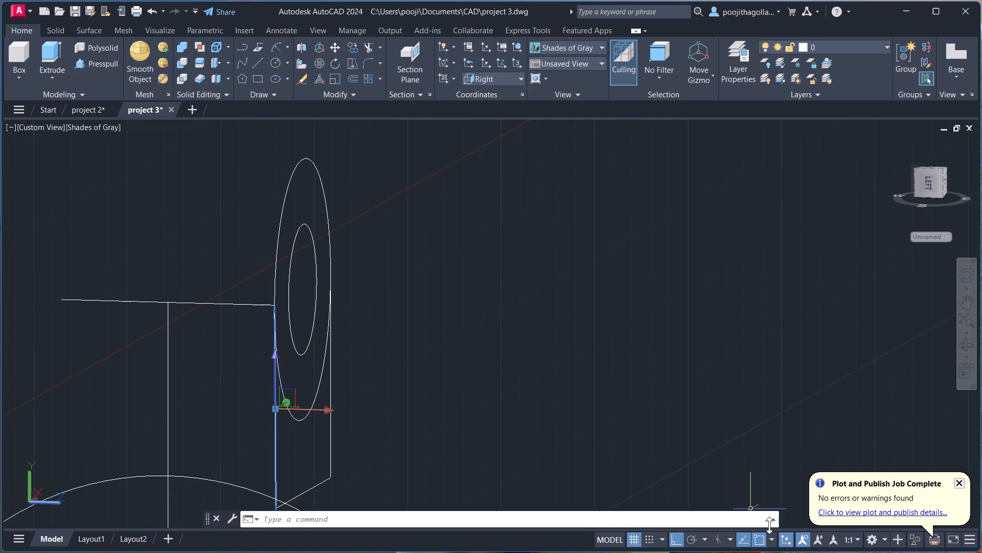
middle_click_drag(678, 428, 561, 432, "shift")
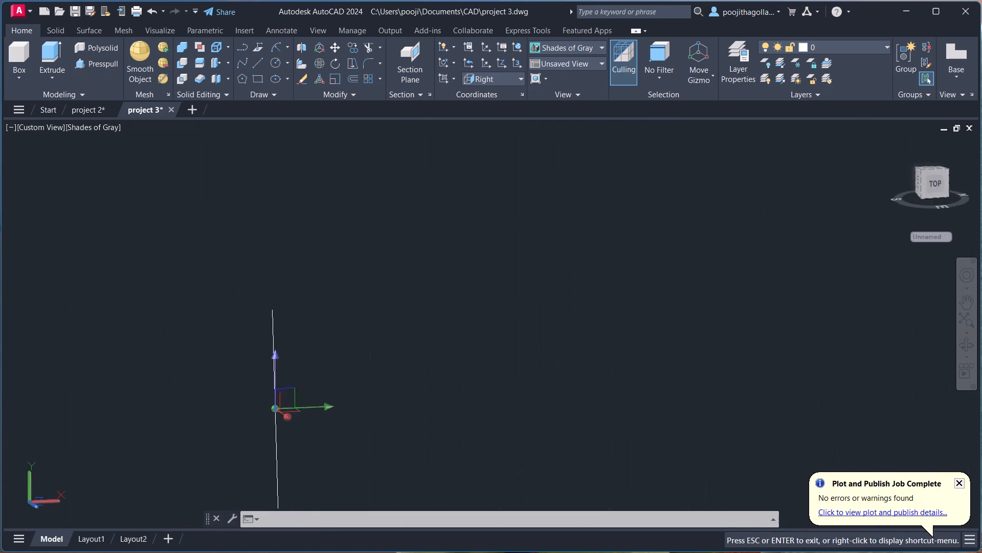
middle_click_drag(561, 432, 404, 451, "shift")
scroll(308, 364, "up", 2)
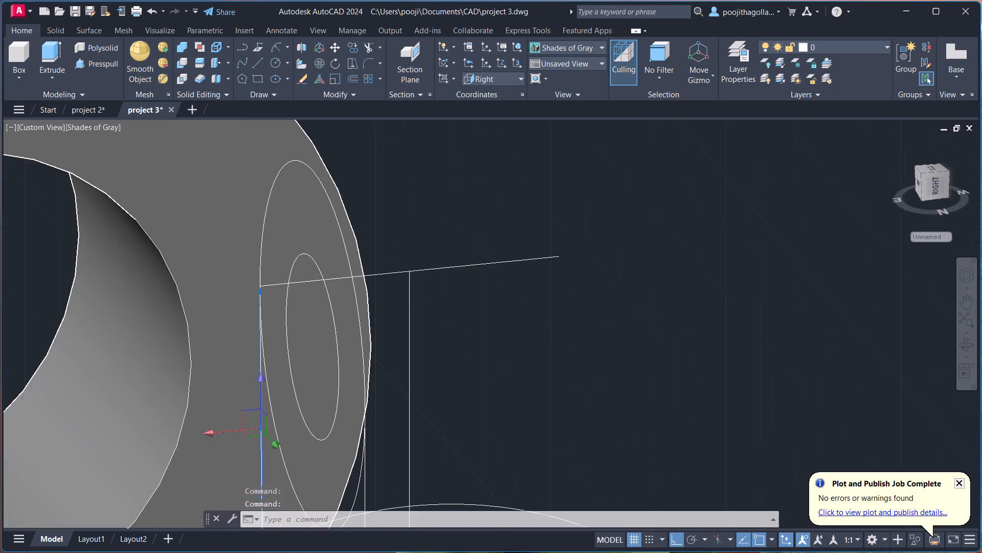
key("Escape")
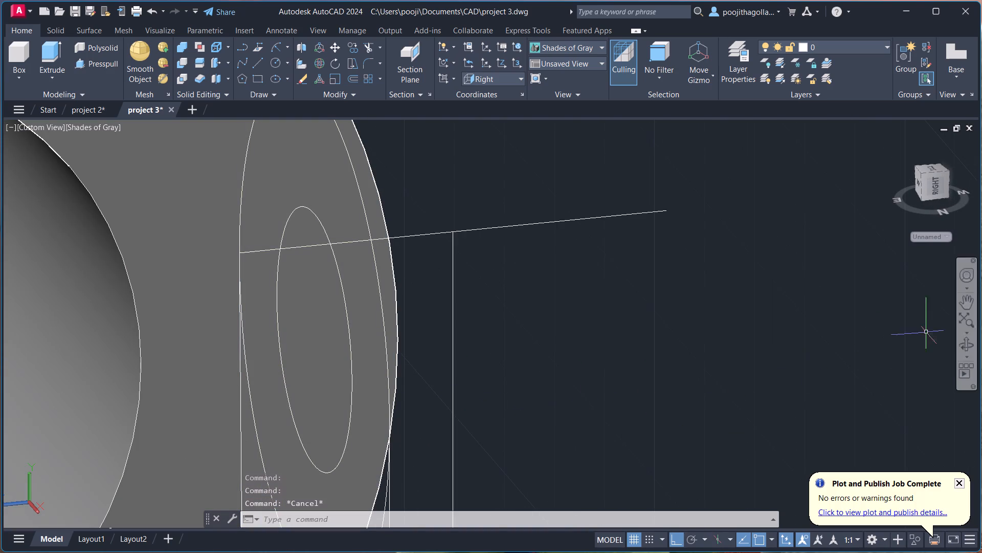
Lengthen the slanted side line's upper end to the helper line's endpoint on the lug's outer circle.
left_click(964, 343)
left_click_drag(733, 359, 677, 385)
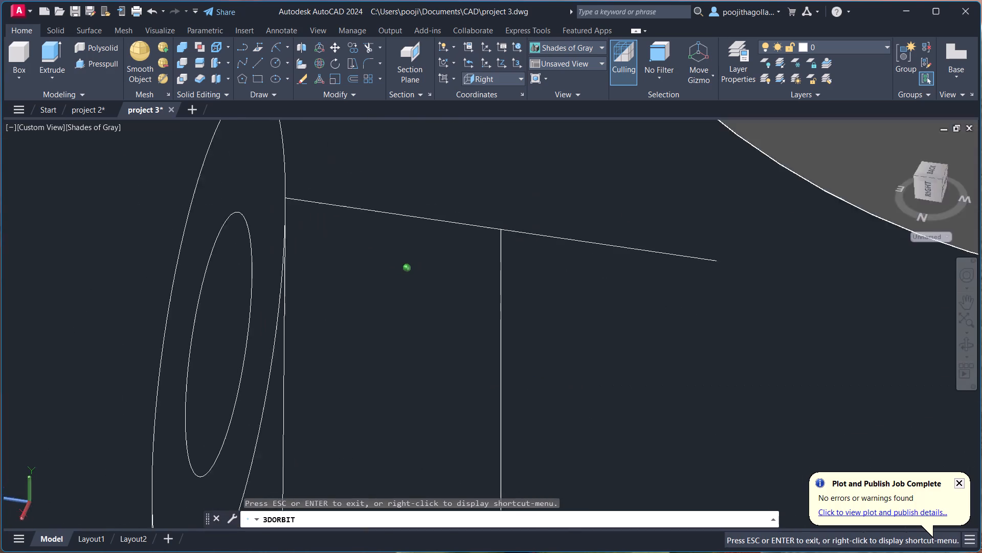
left_click_drag(677, 385, 293, 338)
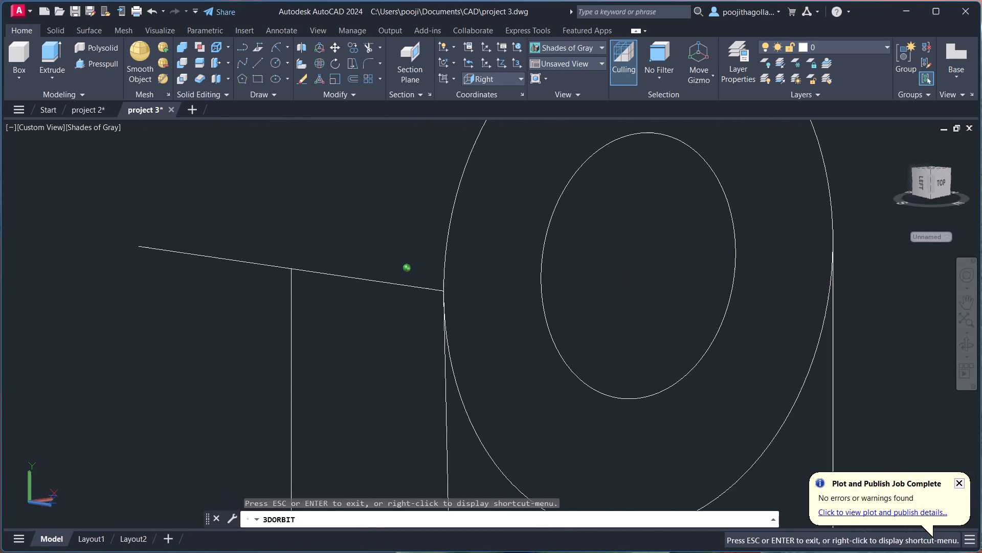
left_click_drag(293, 338, 286, 332)
key("Escape")
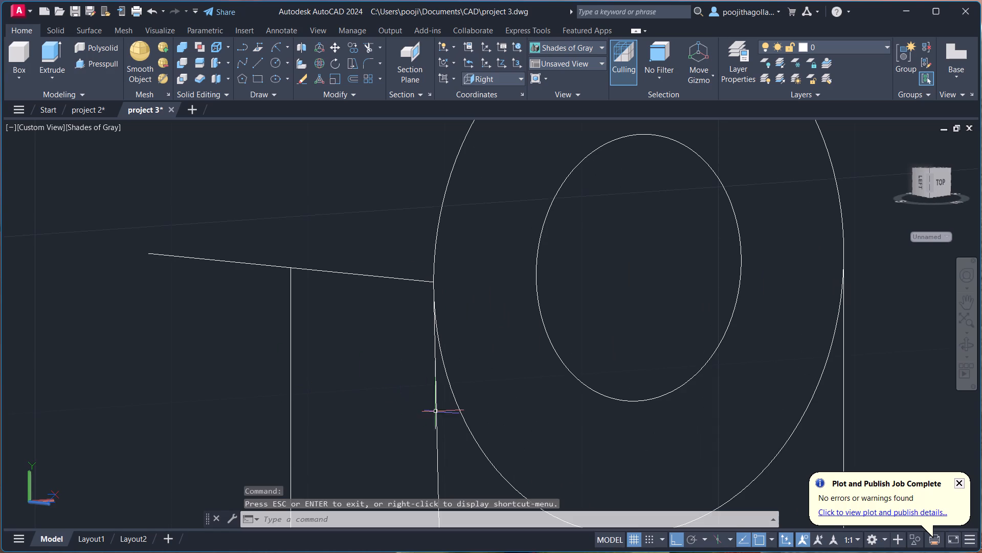
left_click(438, 423)
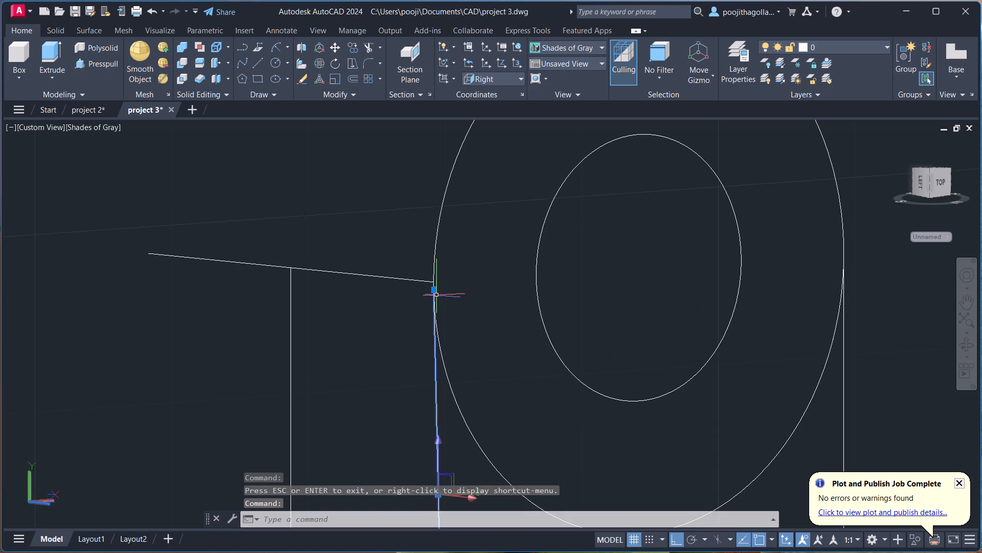
scroll(434, 292, "up", 3)
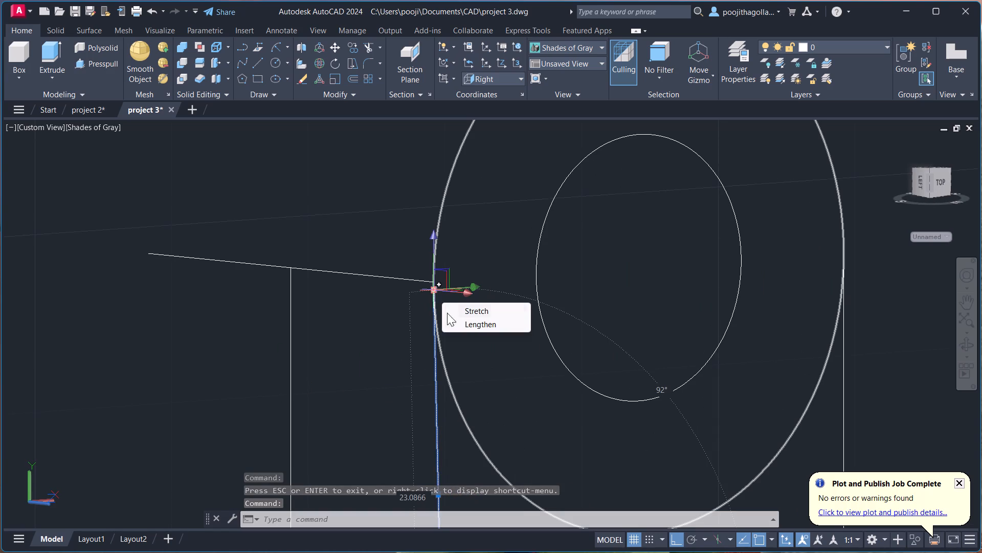
left_click(470, 321)
scroll(425, 281, "up", 4)
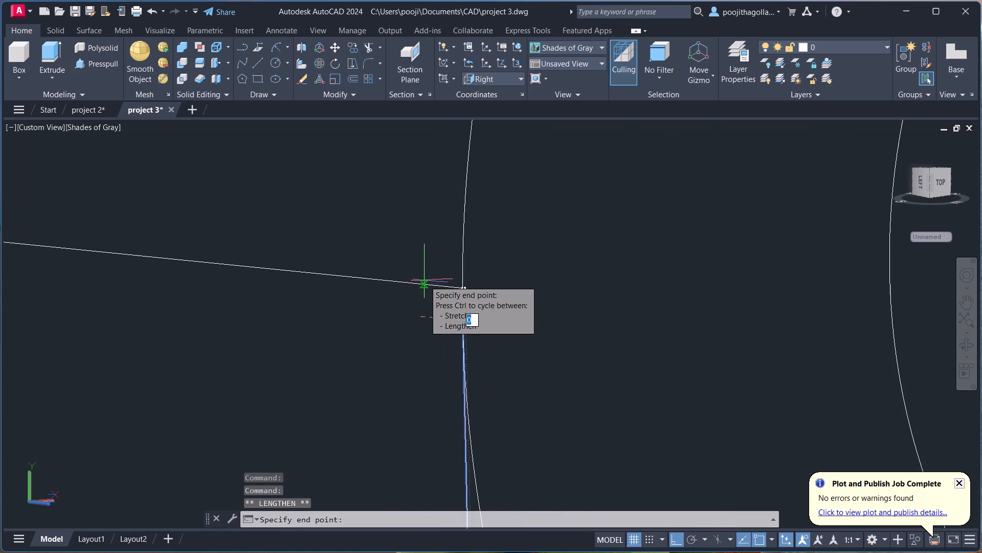
left_click(458, 289)
scroll(513, 329, "down", 6)
middle_click_drag(569, 379, 520, 324)
key("Escape")
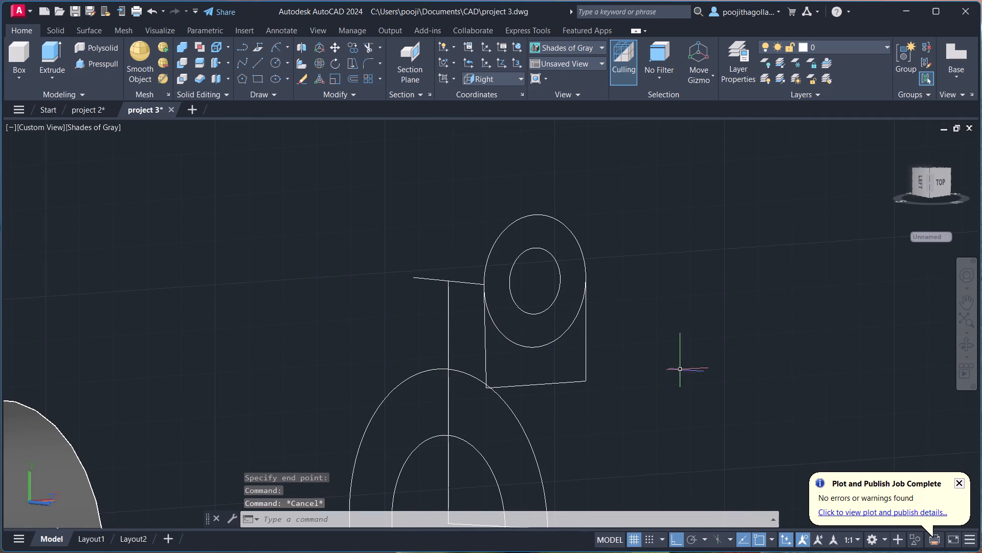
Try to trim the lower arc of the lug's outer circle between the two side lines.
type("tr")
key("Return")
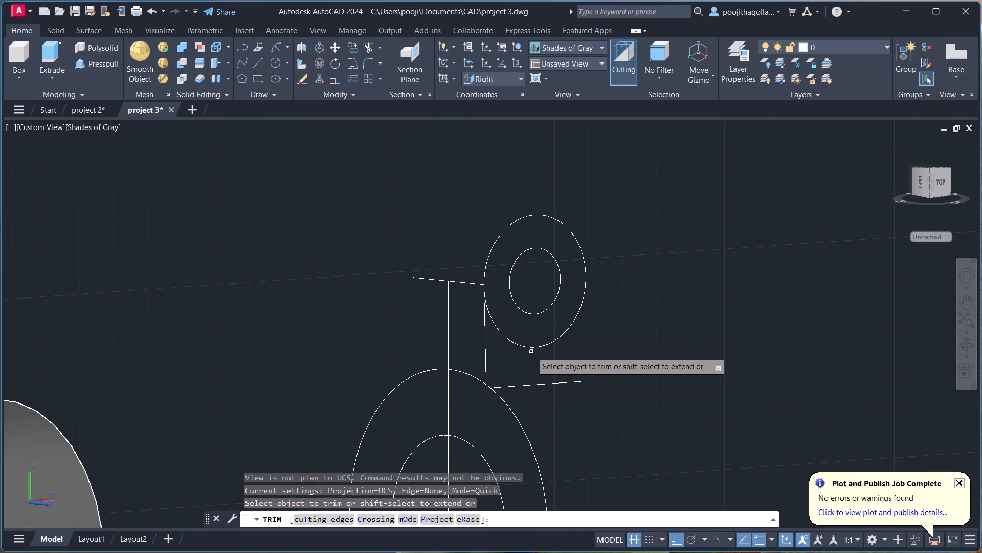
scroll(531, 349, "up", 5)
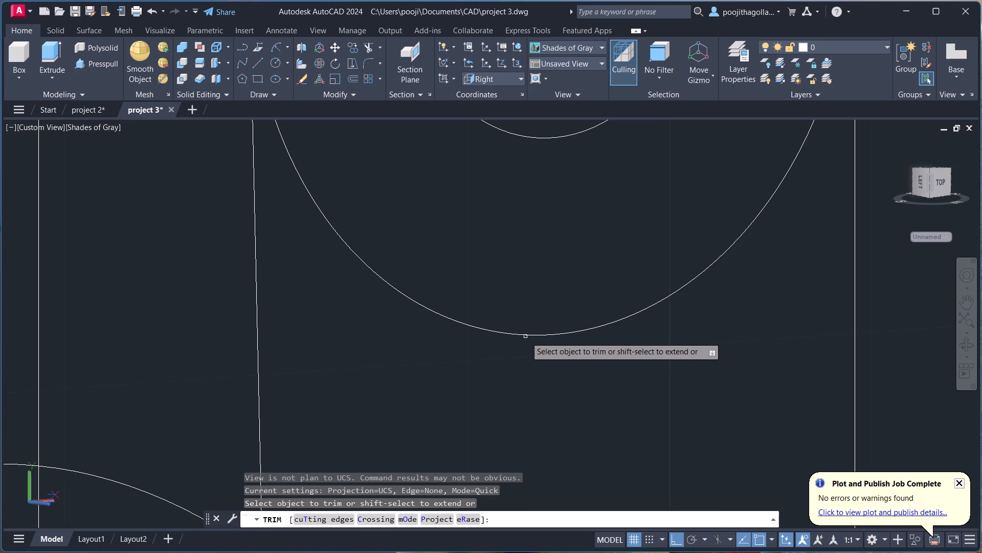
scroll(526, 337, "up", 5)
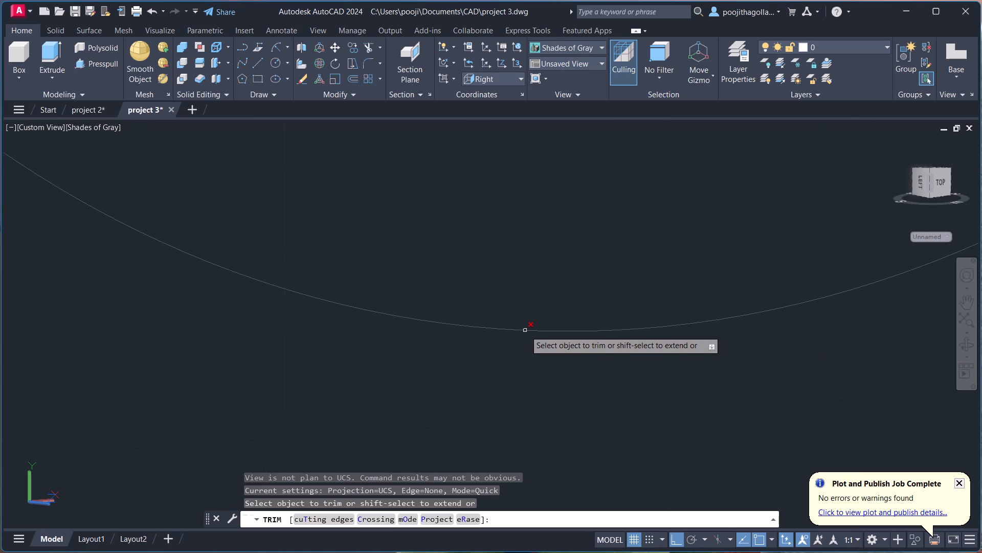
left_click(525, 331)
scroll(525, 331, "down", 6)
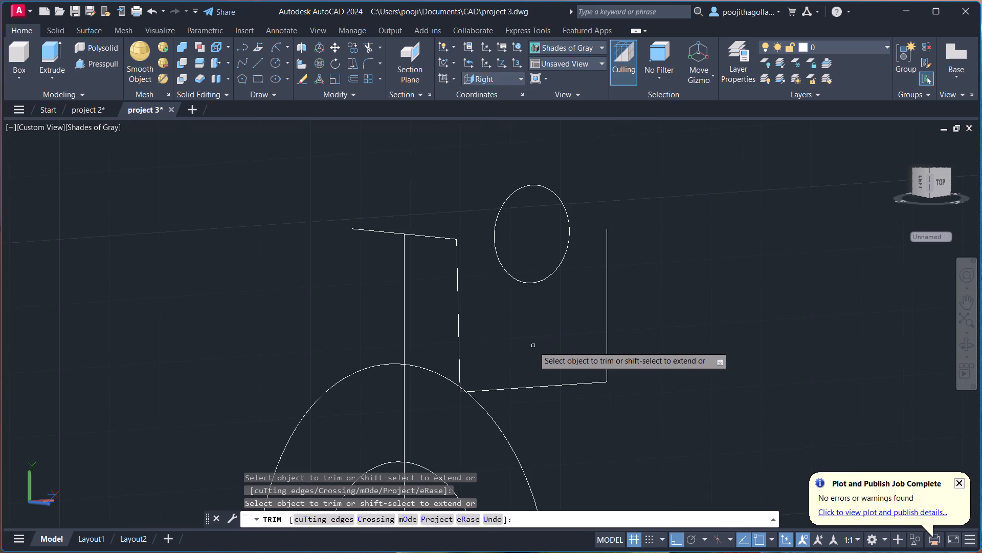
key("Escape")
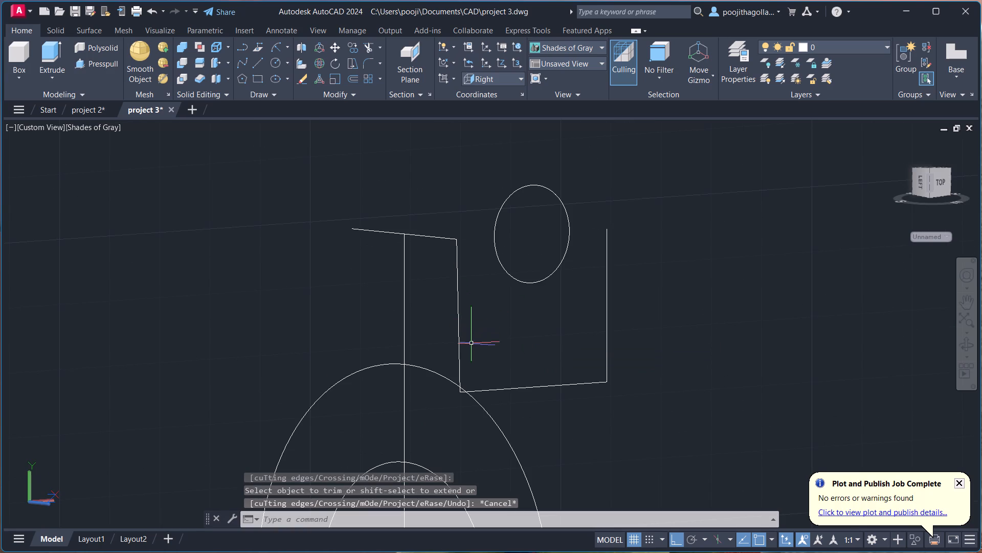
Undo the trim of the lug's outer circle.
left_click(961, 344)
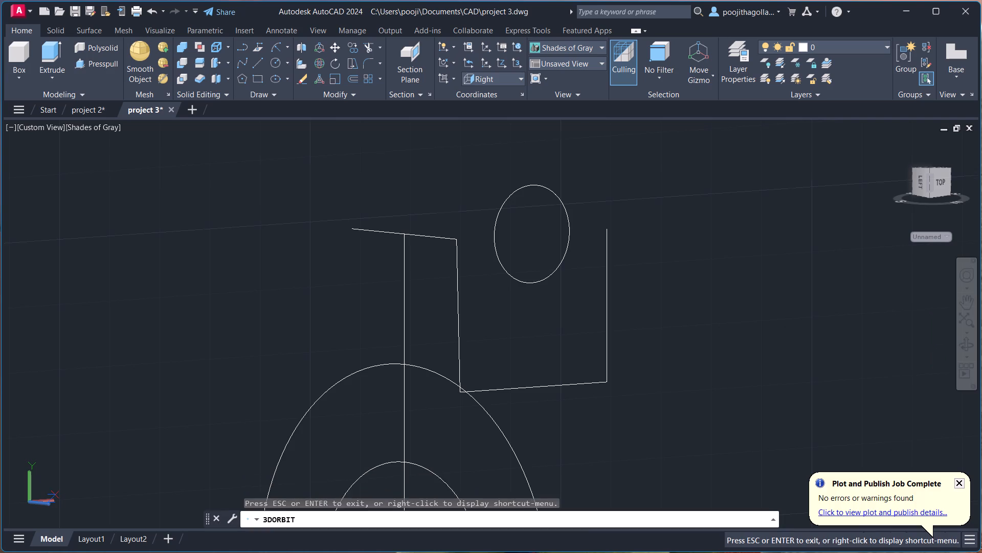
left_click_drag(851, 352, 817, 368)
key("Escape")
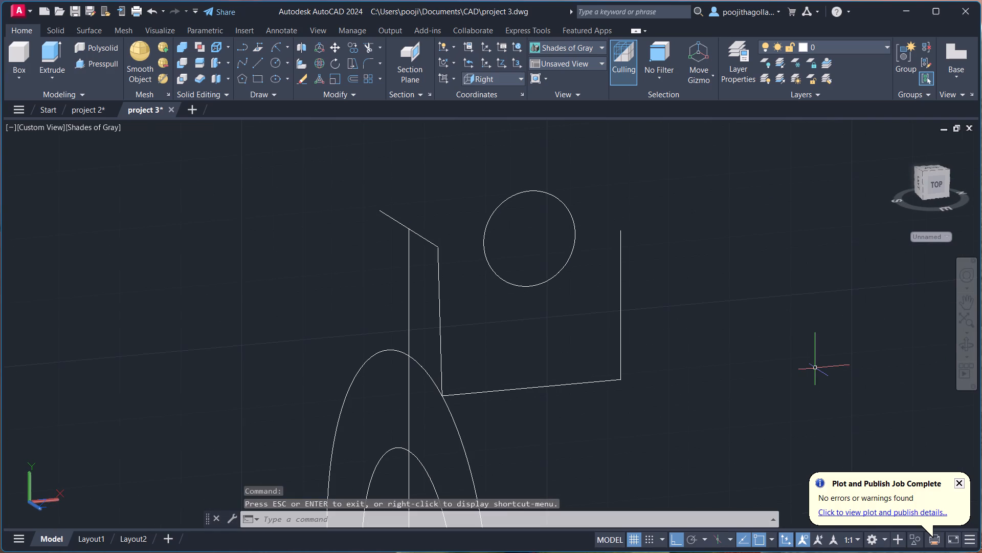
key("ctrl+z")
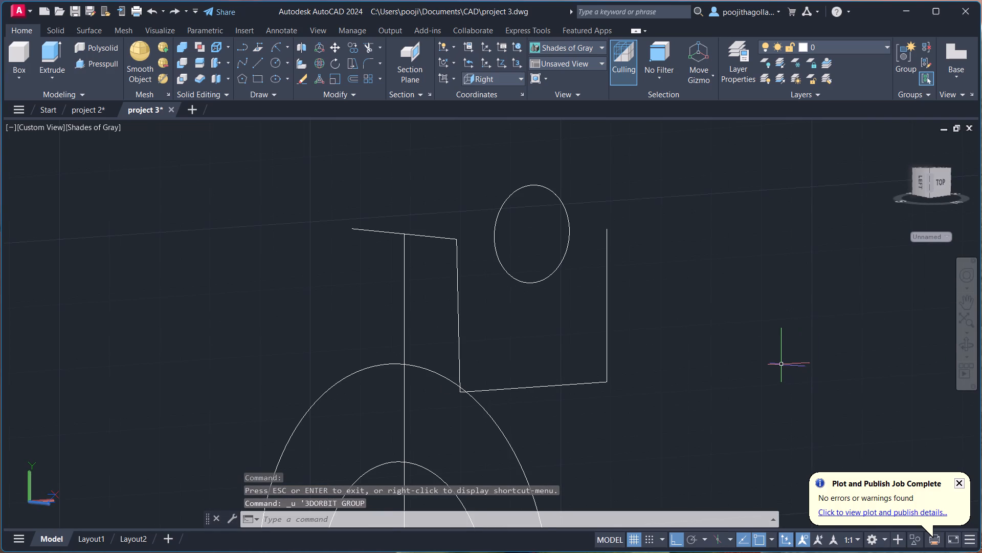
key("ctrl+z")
Stretch the end of the lug's bottom cross line about 1 unit outward past the slanted side line.
left_click(966, 352)
left_click_drag(887, 357, 824, 363)
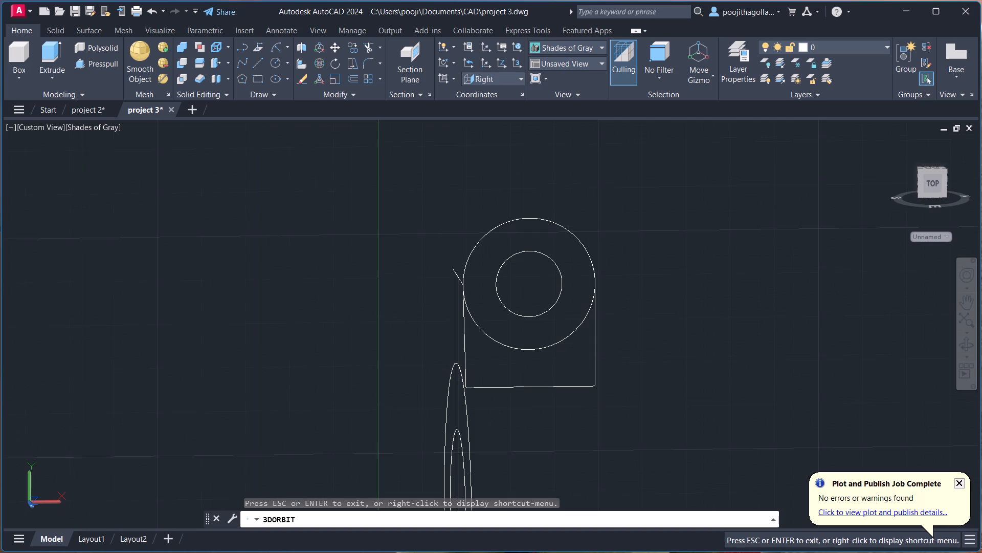
scroll(729, 346, "up", 4)
scroll(374, 433, "up", 4)
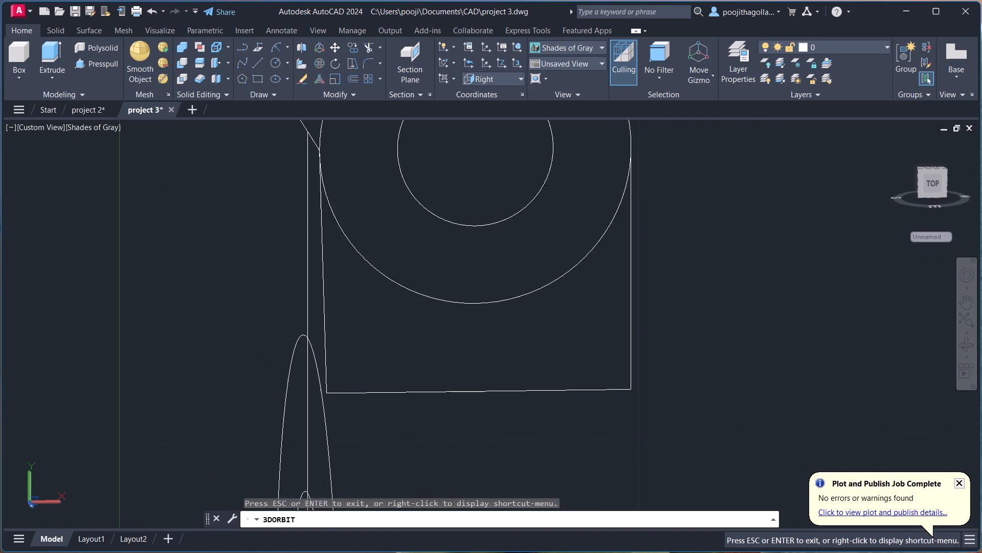
scroll(366, 427, "up", 4)
scroll(357, 426, "down", 2)
middle_click_drag(358, 425, 378, 452)
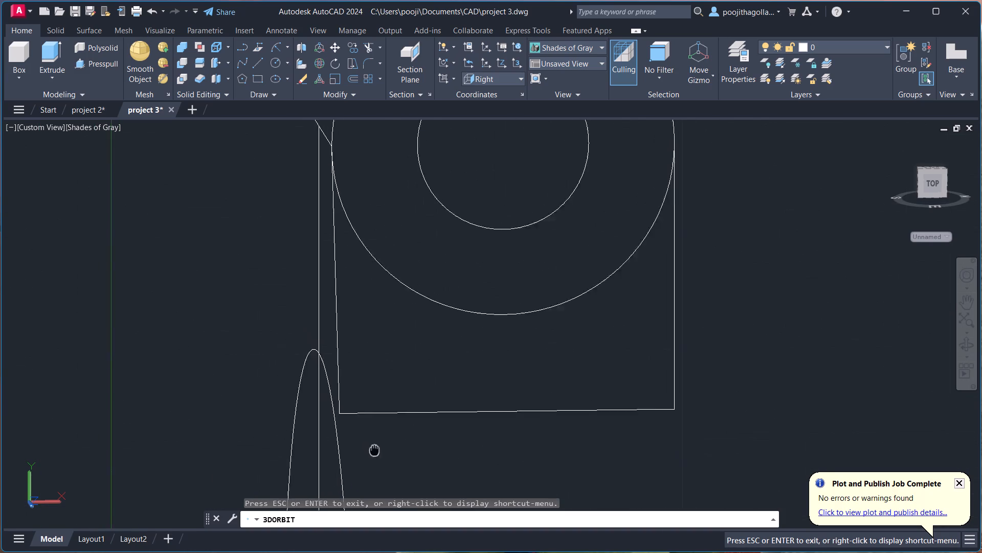
middle_click_drag(378, 452, 386, 467)
scroll(381, 458, "up", 4)
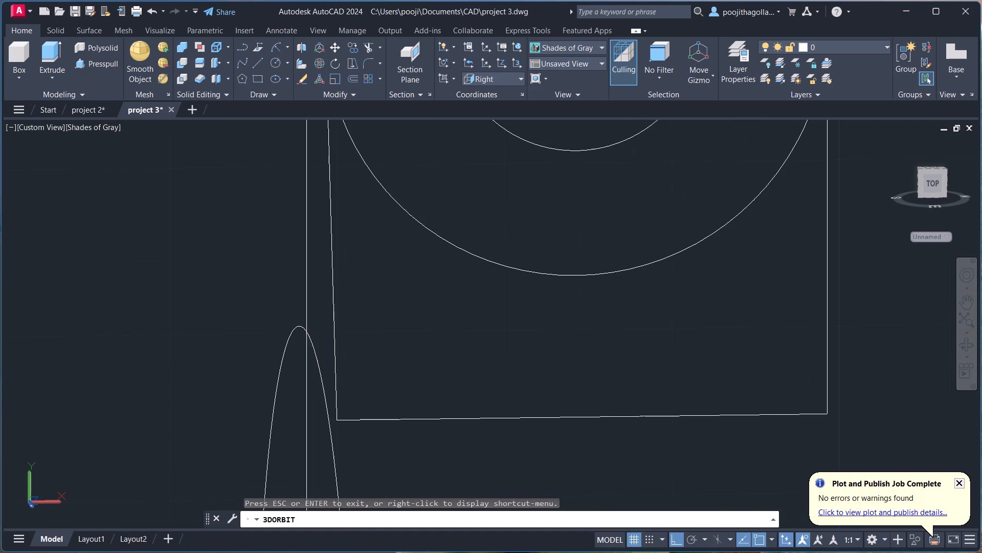
scroll(349, 457, "up", 2)
key("Escape")
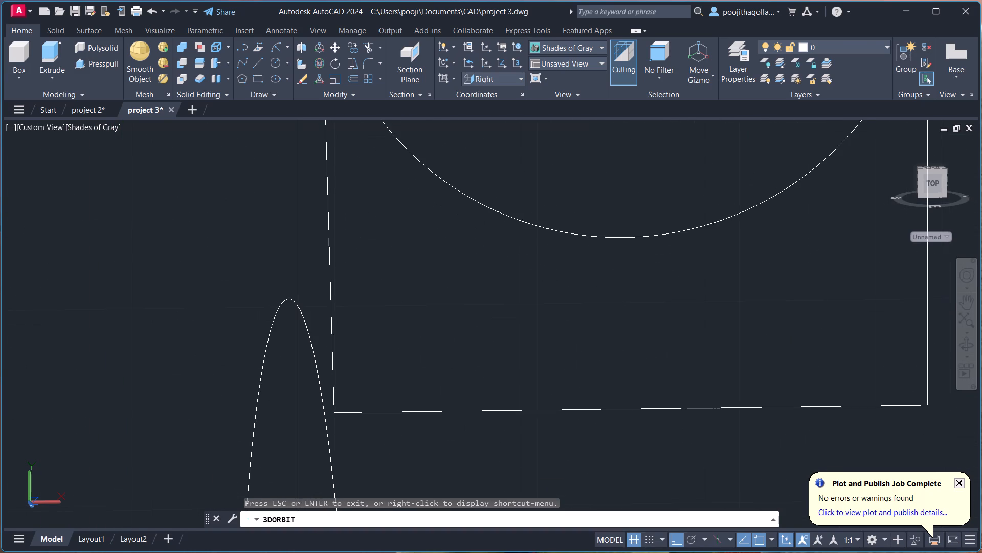
left_click(387, 412)
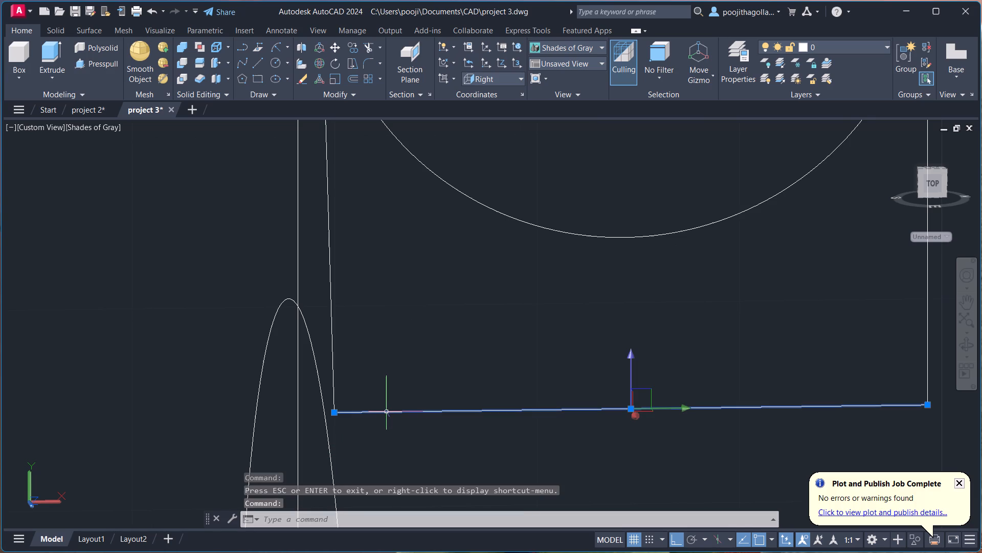
left_click(336, 414)
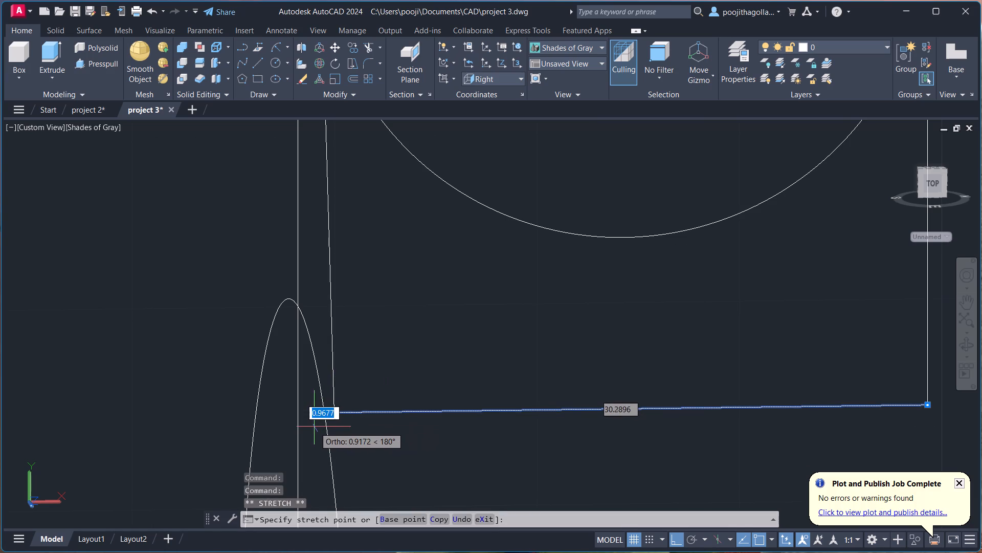
left_click(311, 429)
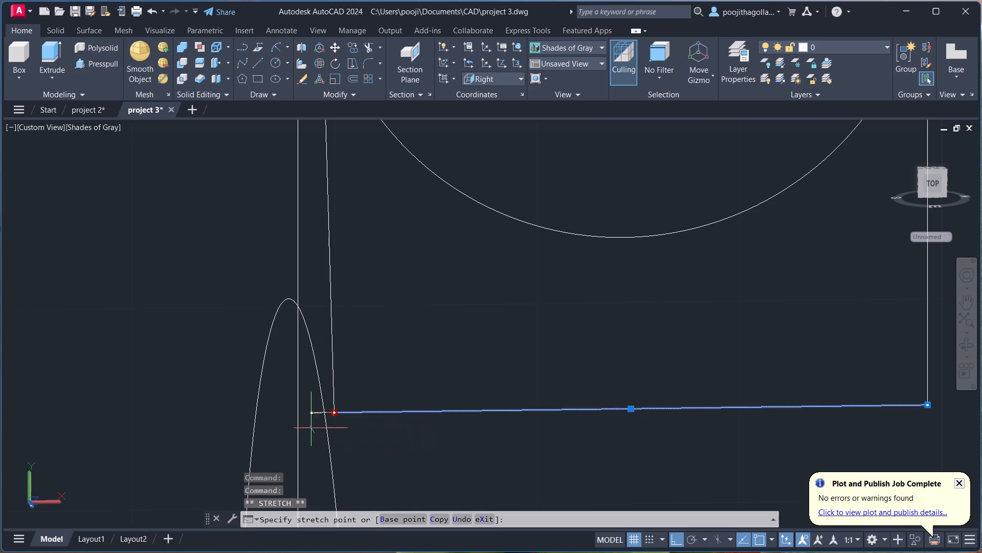
scroll(349, 433, "up", 2)
scroll(349, 433, "down", 2)
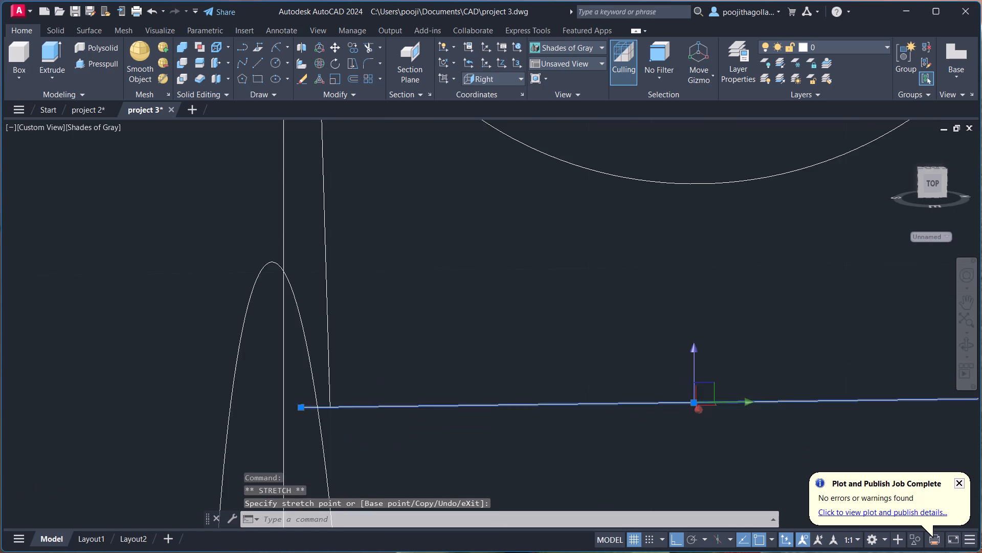
scroll(367, 433, "down", 1)
key("Escape")
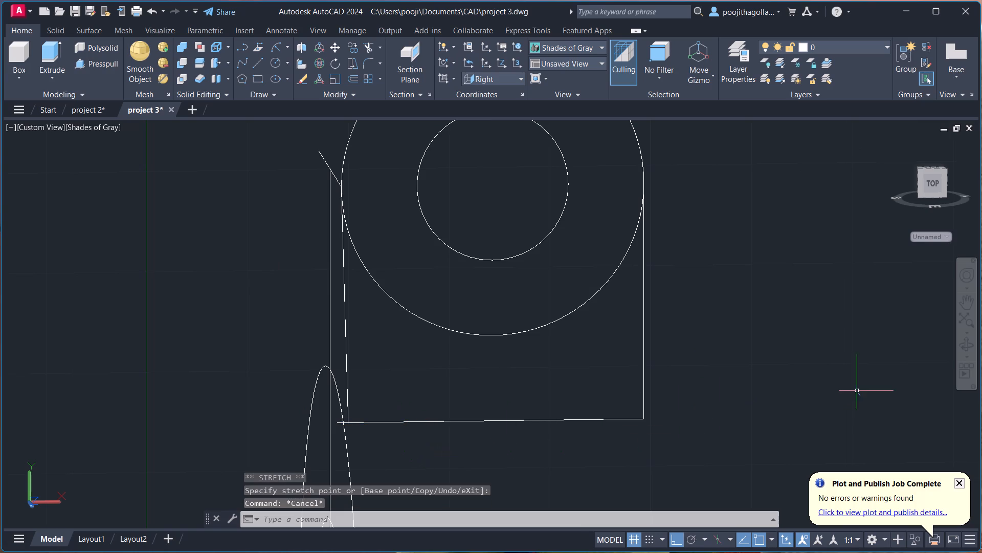
Delete the lug's slanted side line.
left_click(967, 347)
left_click_drag(668, 386, 699, 424)
scroll(419, 411, "up", 8)
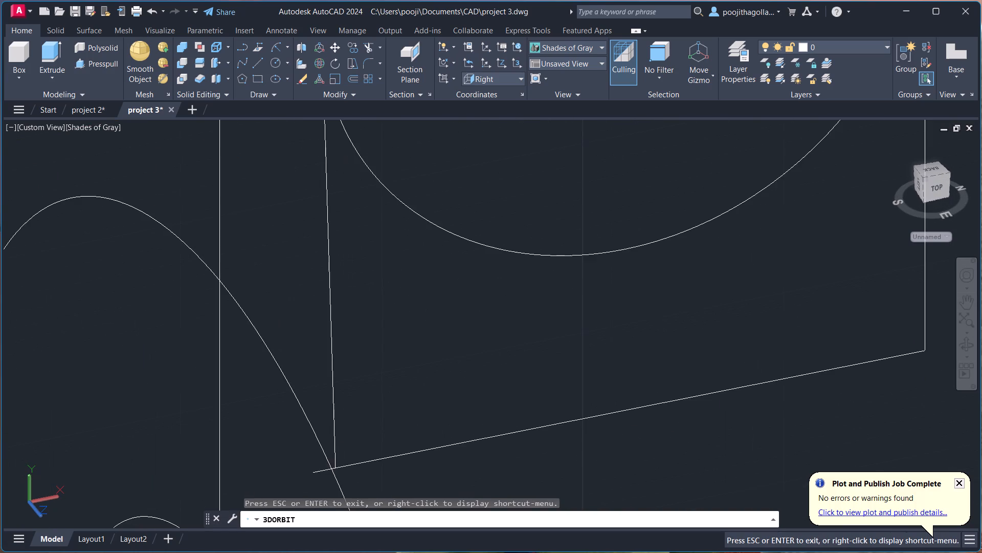
middle_click_drag(383, 407, 410, 417)
key("Escape")
left_click_drag(390, 368, 384, 371)
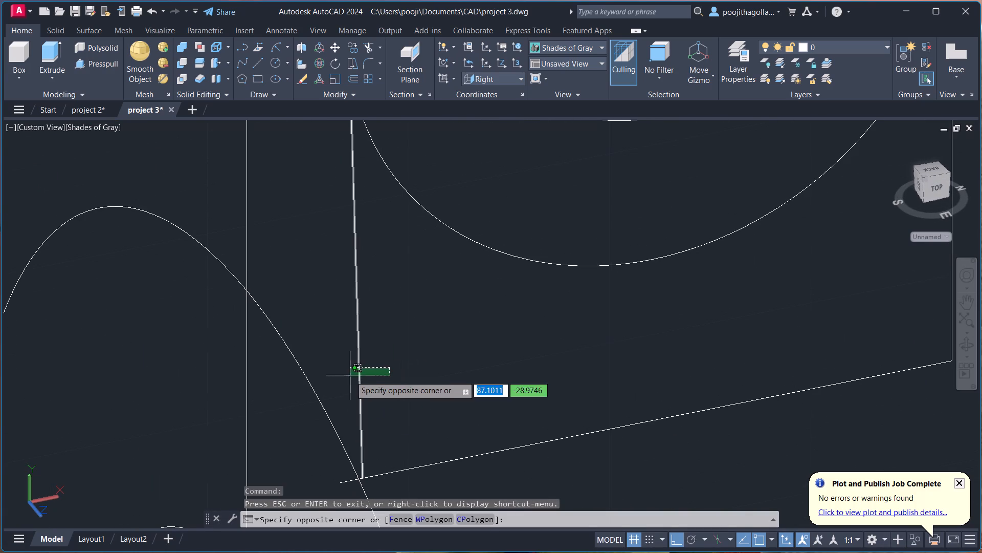
left_click(350, 376)
key("Delete")
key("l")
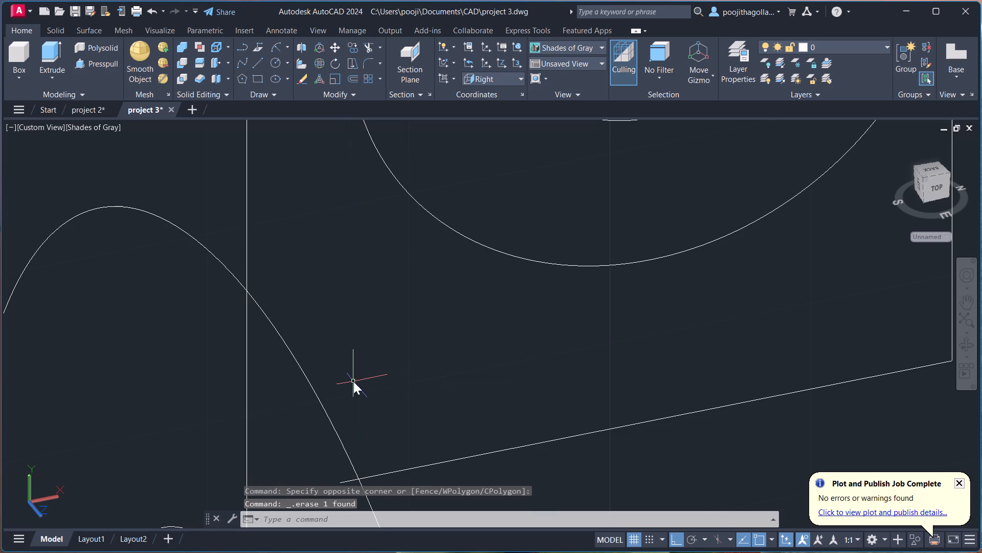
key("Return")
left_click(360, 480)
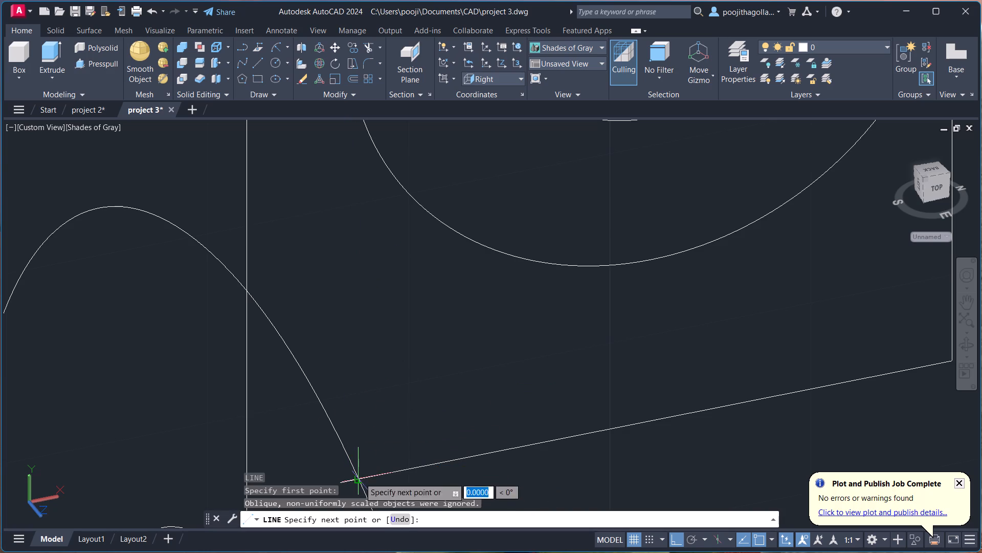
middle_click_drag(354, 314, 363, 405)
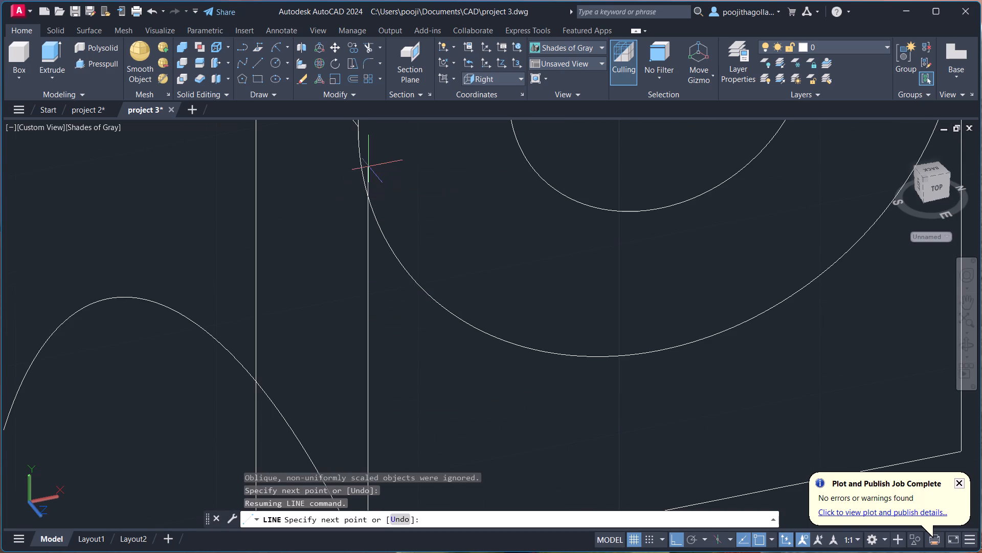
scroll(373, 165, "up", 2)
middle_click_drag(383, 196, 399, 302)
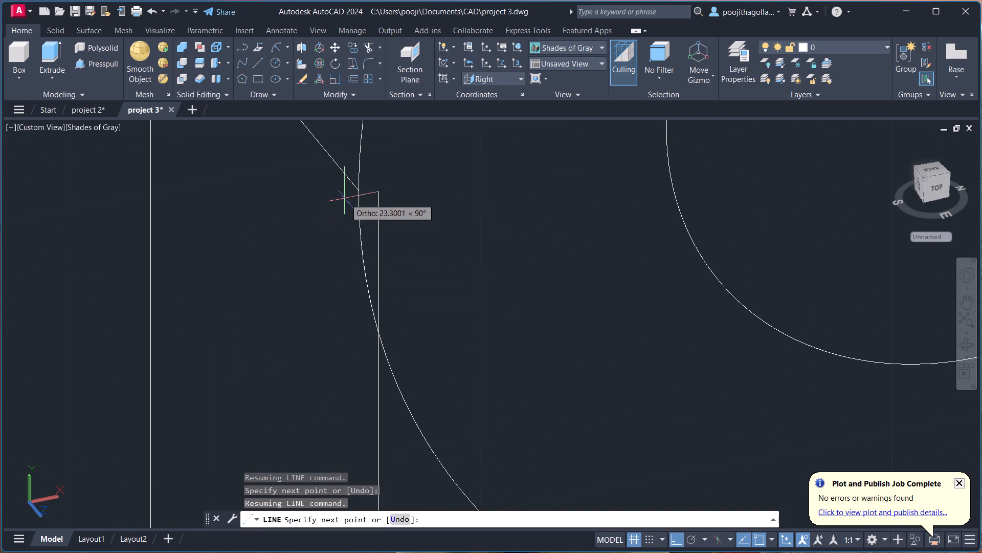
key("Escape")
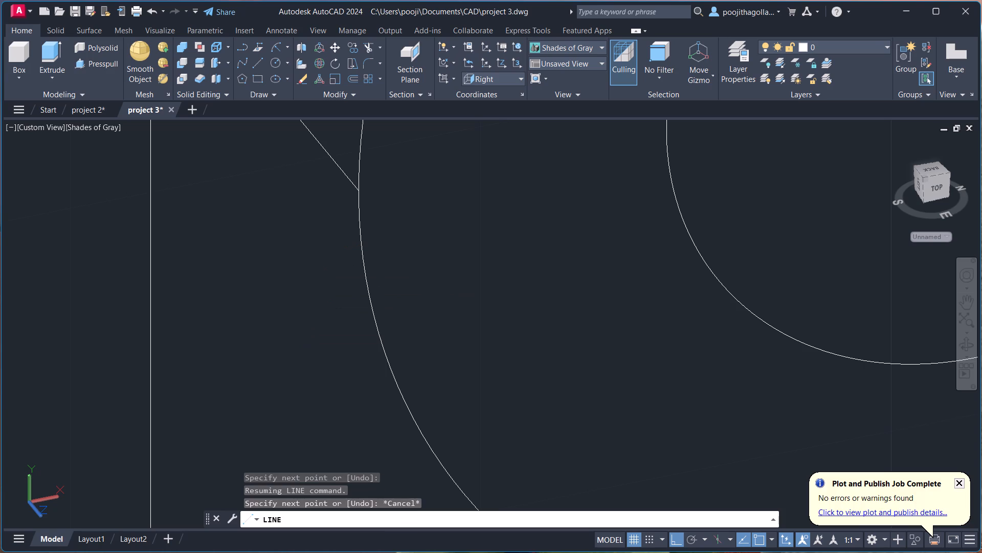
Draw a vertical line from the helper line's endpoint on the lug's outer circle down past the bottom cross line.
key("l")
key("Return")
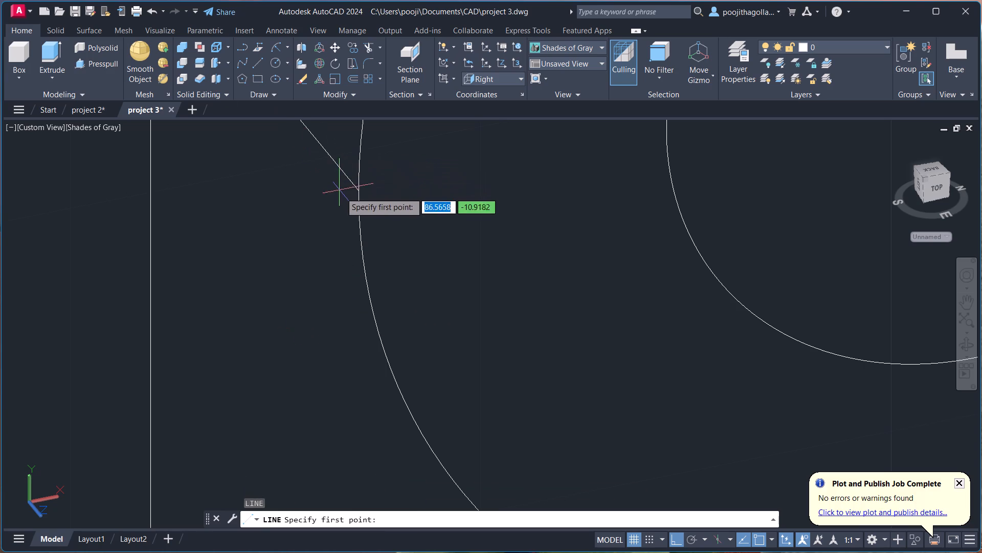
left_click(358, 193)
scroll(347, 330, "down", 4)
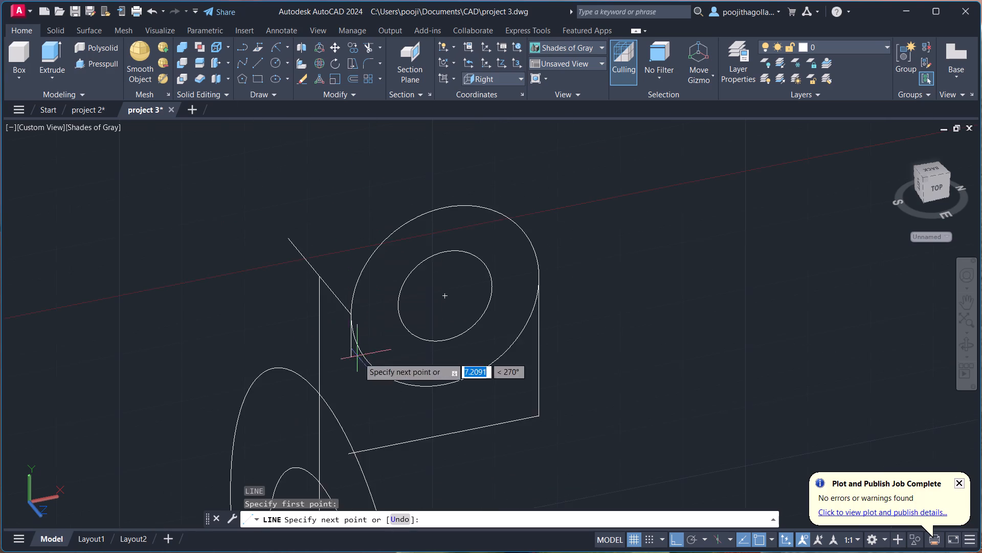
middle_click_drag(362, 361, 362, 223)
scroll(336, 341, "up", 5)
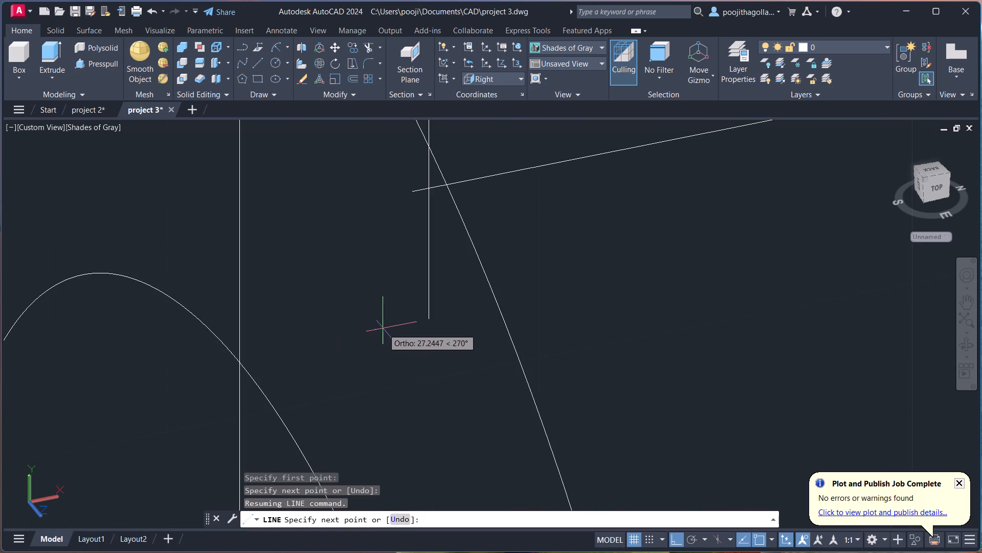
scroll(422, 273, "up", 1)
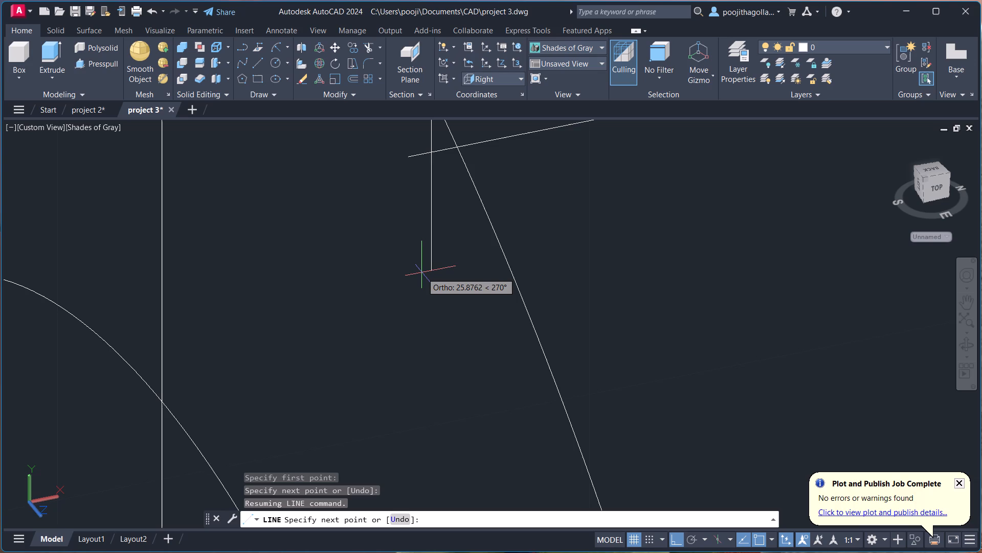
middle_click_drag(422, 273, 427, 347)
left_click(434, 376)
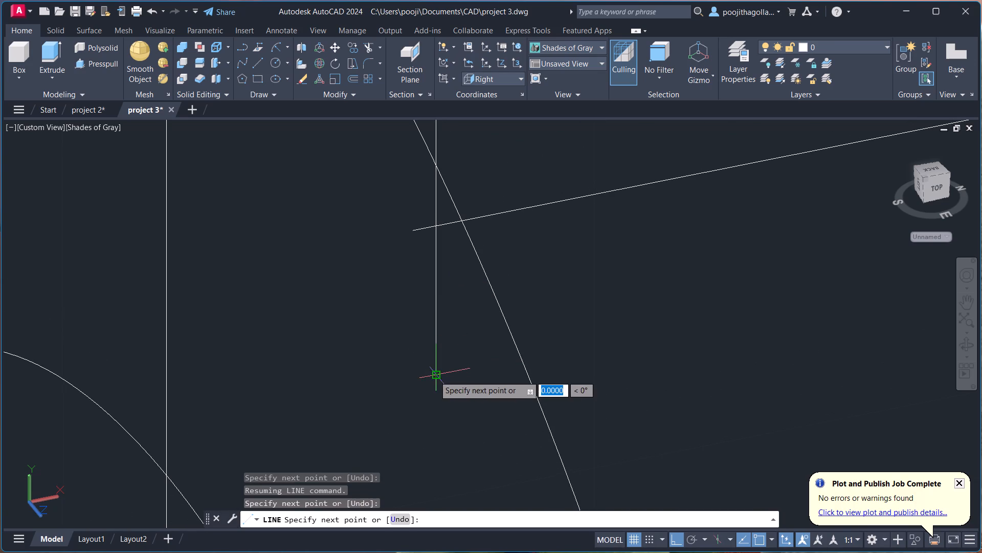
key("Escape")
Draw a cross line about 37 units long from the new vertical line's crossing with the cylinder's outer circle, past the opposite side line.
middle_click_drag(583, 270, 465, 358)
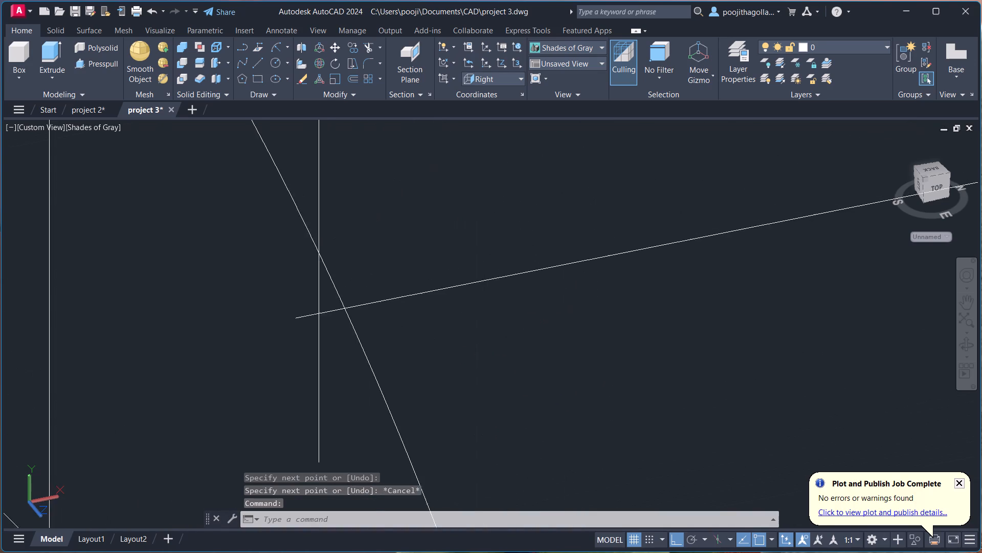
scroll(497, 337, "down", 2)
scroll(629, 322, "down", 2)
middle_click_drag(639, 329, 565, 361)
scroll(557, 361, "up", 2)
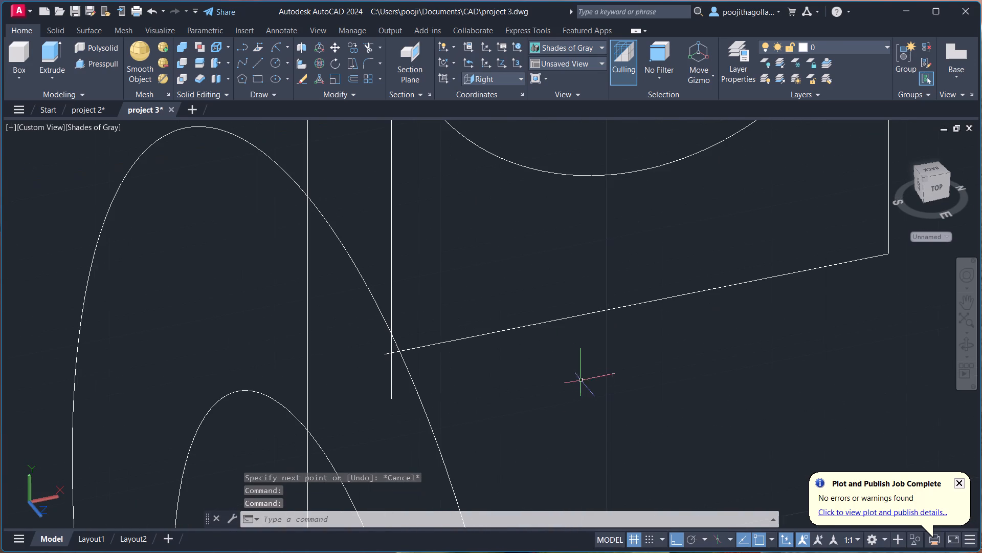
key("l")
key("Return")
scroll(406, 333, "up", 1)
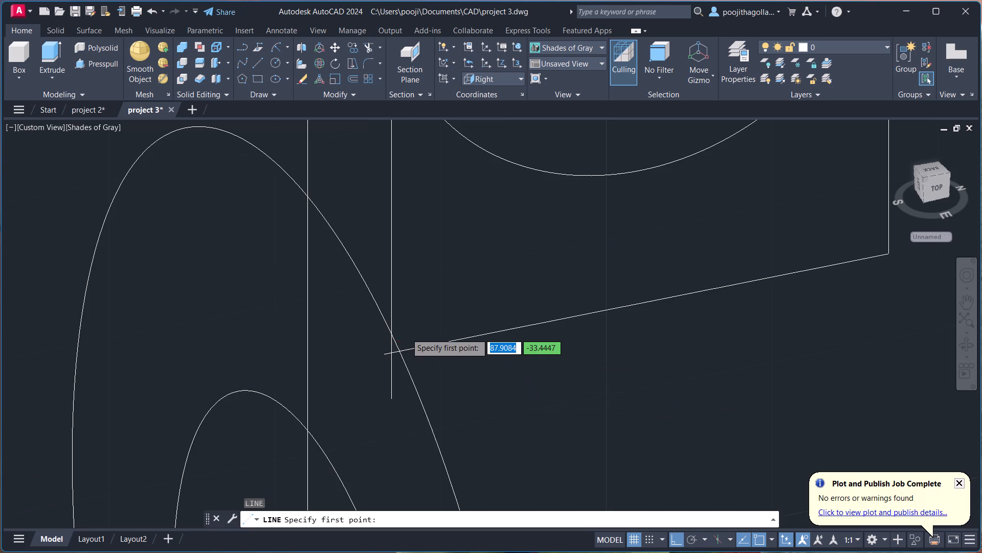
scroll(406, 333, "up", 3)
scroll(345, 343, "up", 4)
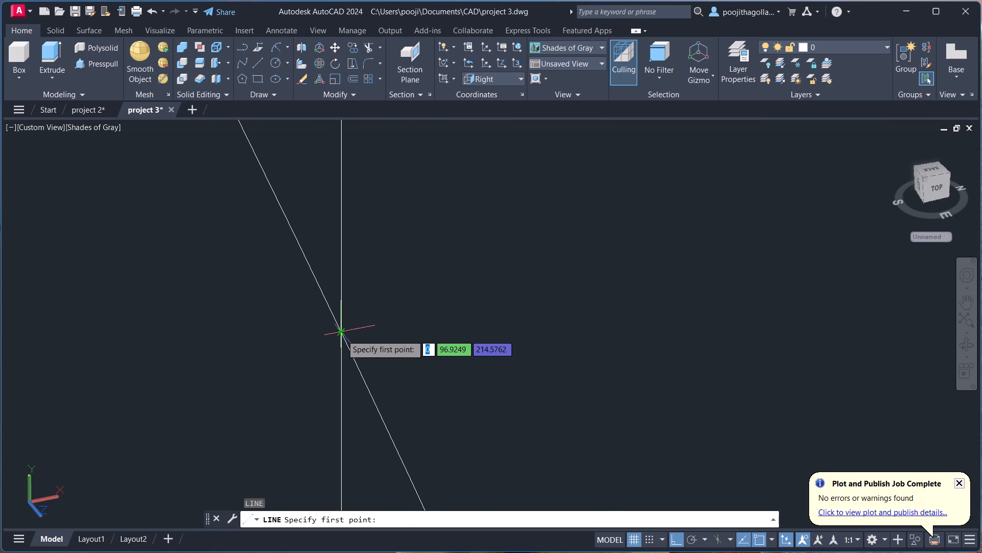
left_click(342, 335)
scroll(749, 263, "down", 4)
middle_click_drag(761, 269, 475, 367)
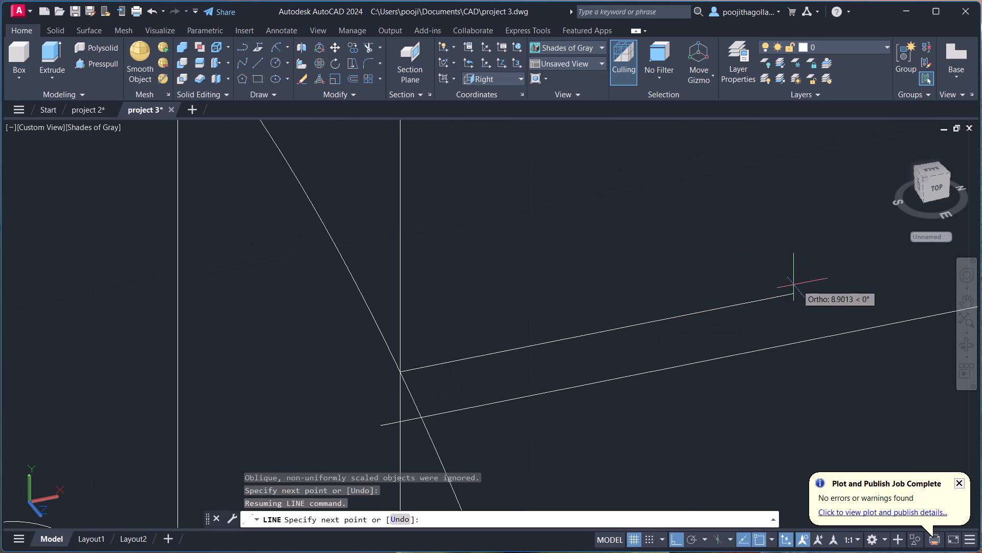
middle_click_drag(790, 294, 467, 395)
scroll(624, 350, "down", 4)
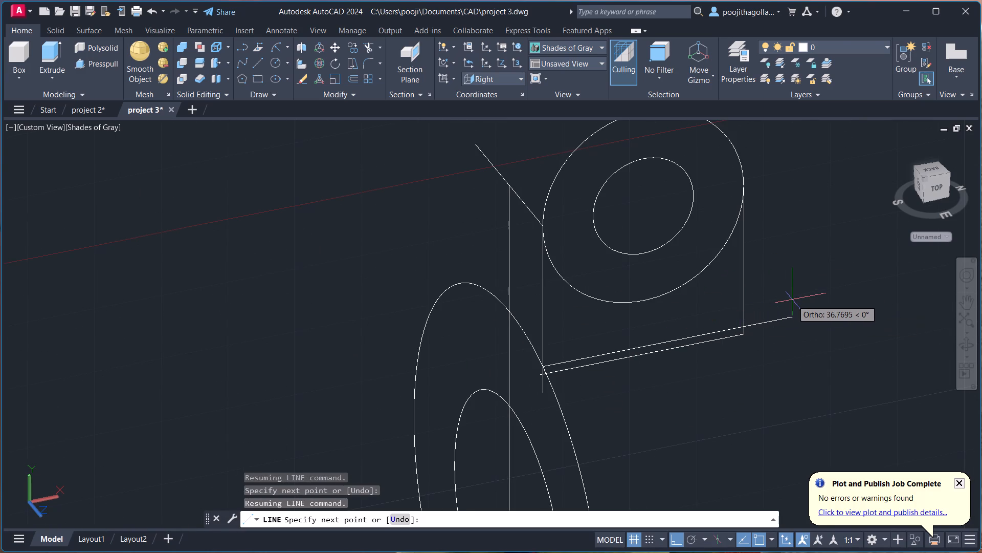
left_click(792, 300)
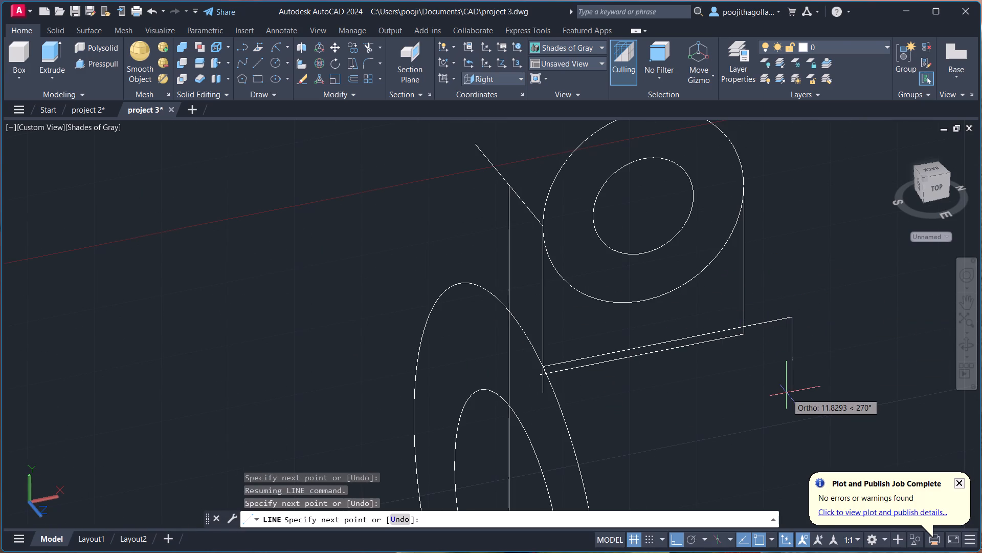
key("Escape")
Trim away the old bottom cross line and the newly drawn vertical side line.
scroll(690, 364, "up", 2)
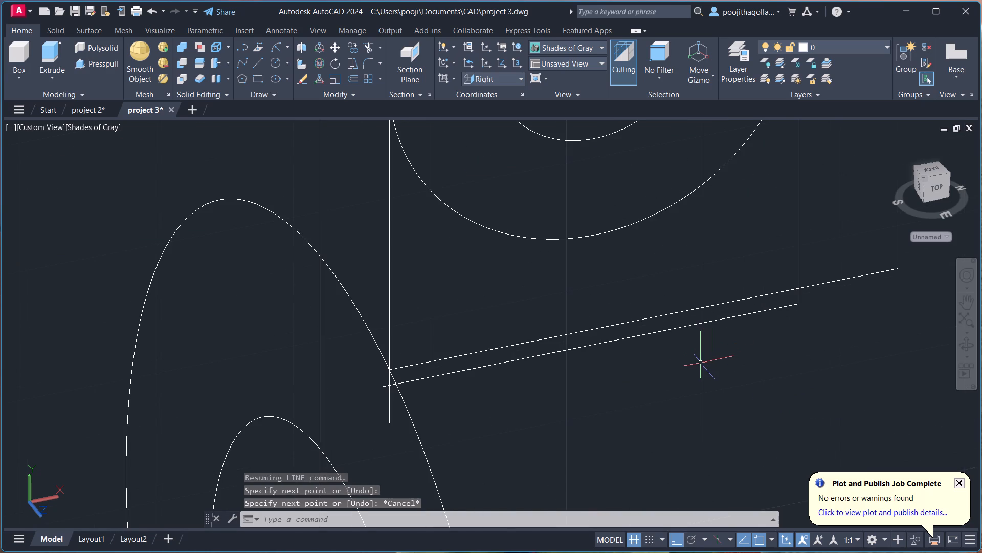
type("tr")
key("Return")
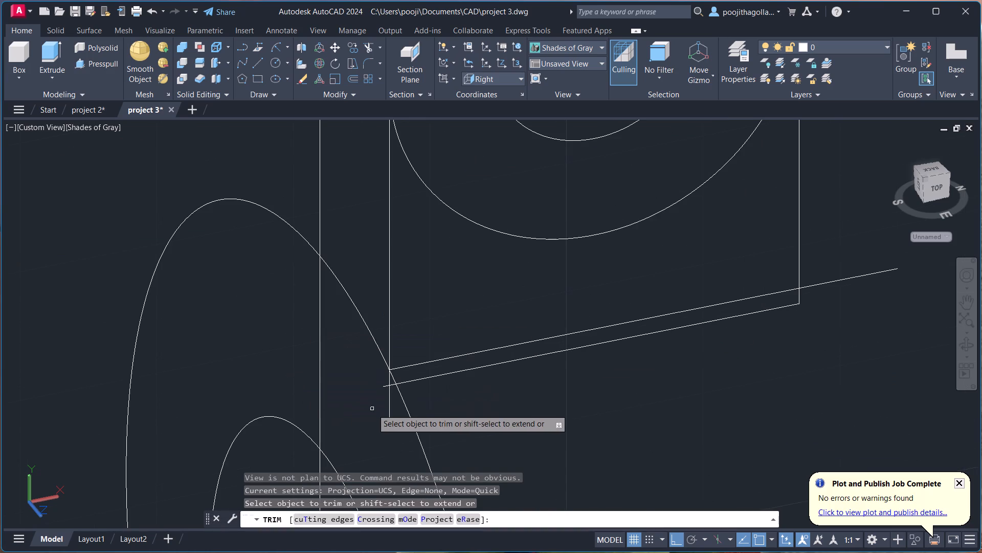
scroll(382, 408, "up", 4)
scroll(412, 319, "up", 5)
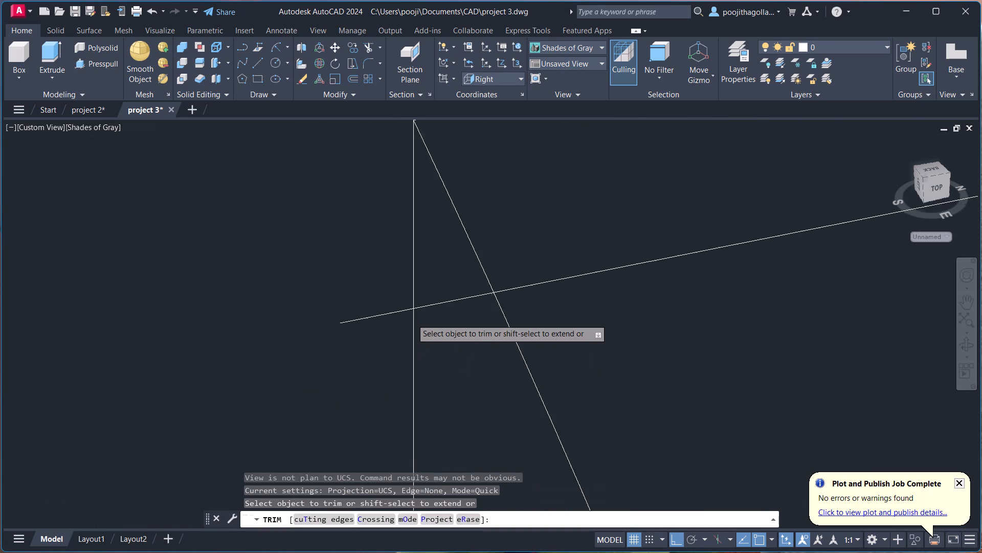
scroll(406, 311, "up", 3)
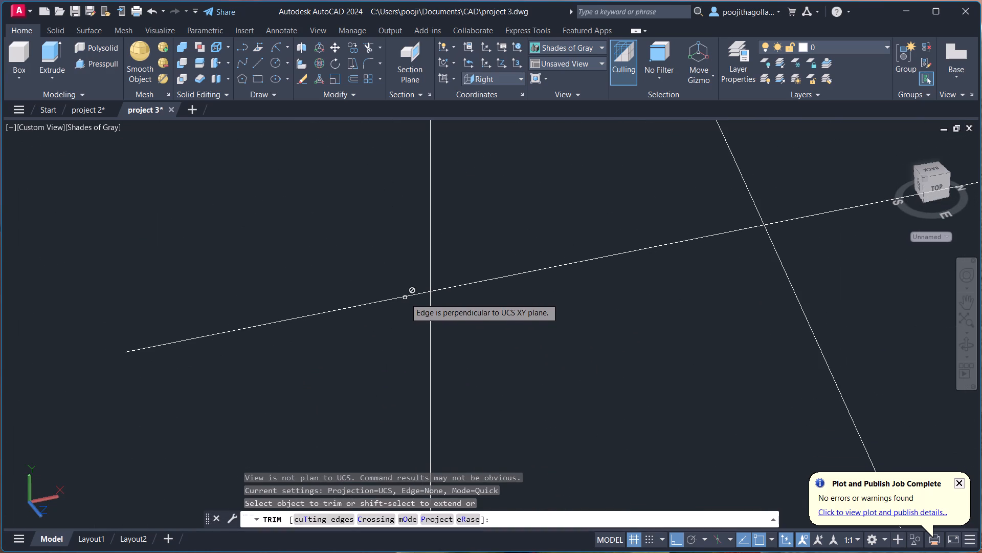
scroll(405, 298, "up", 5)
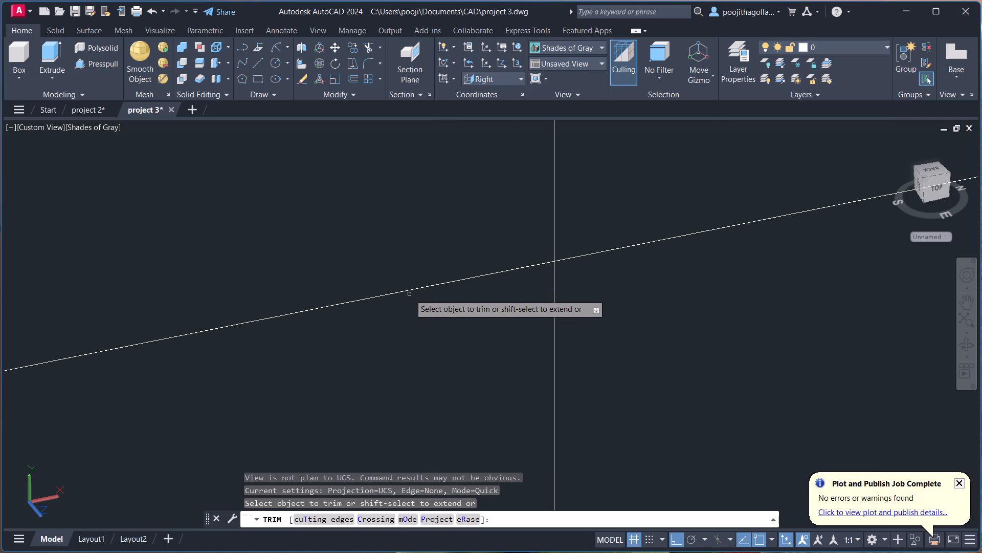
left_click(411, 292)
left_click_drag(605, 216, 537, 284)
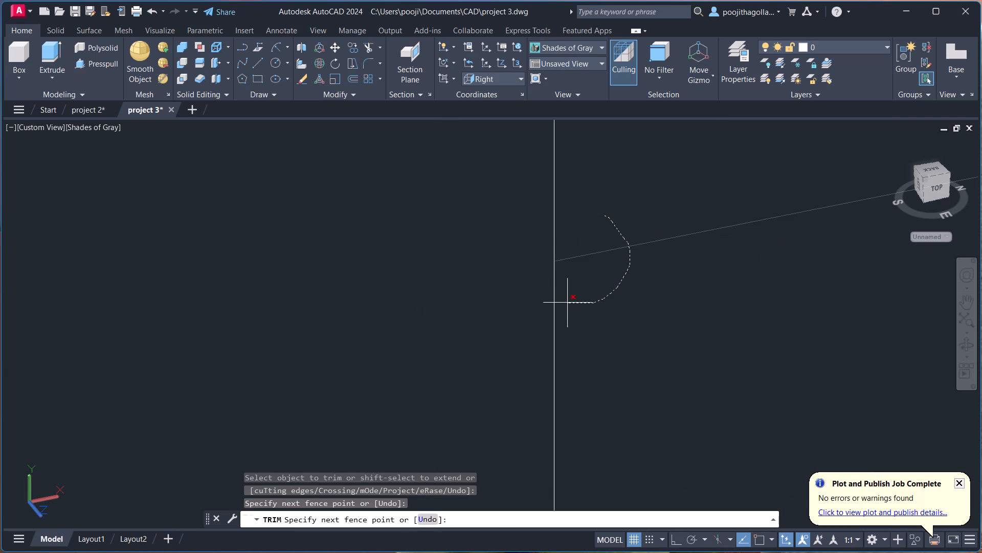
left_click_drag(537, 284, 596, 233)
left_click_drag(596, 233, 589, 282)
Trim the new cross line's overhang beyond the remaining side line and that side line's stub below the cross line.
scroll(588, 281, "down", 5)
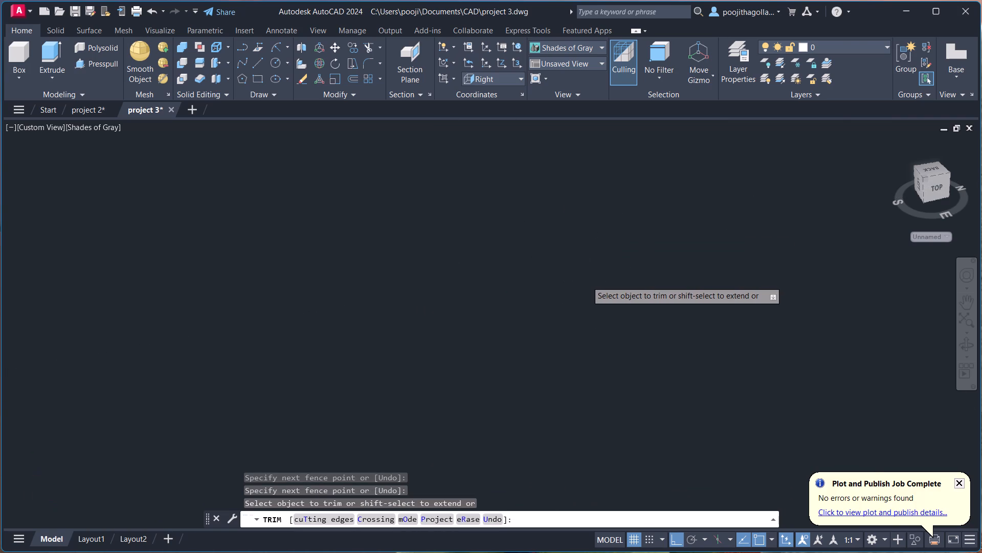
scroll(587, 281, "down", 8)
middle_click_drag(669, 296, 521, 401)
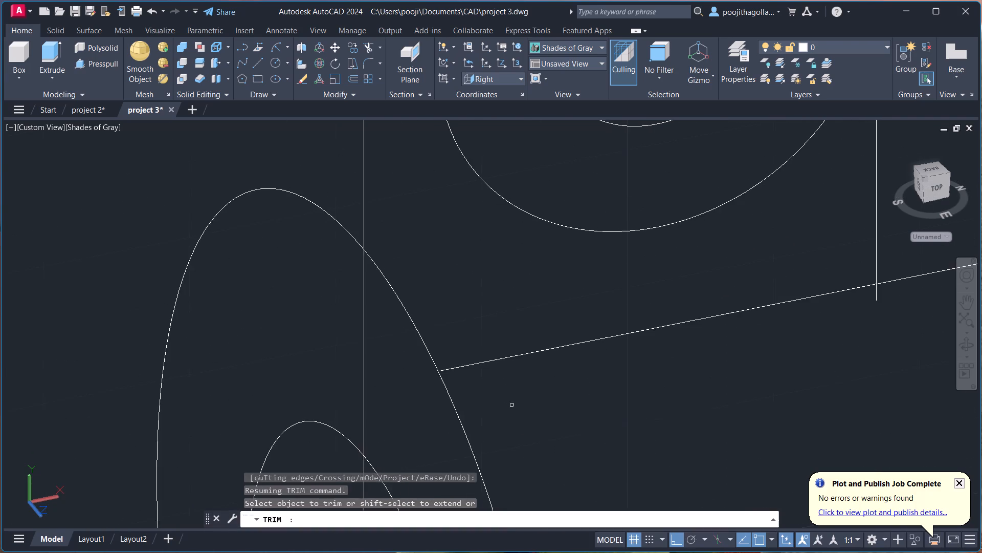
scroll(515, 406, "down", 2)
middle_click_drag(659, 396, 584, 394)
scroll(631, 343, "up", 3)
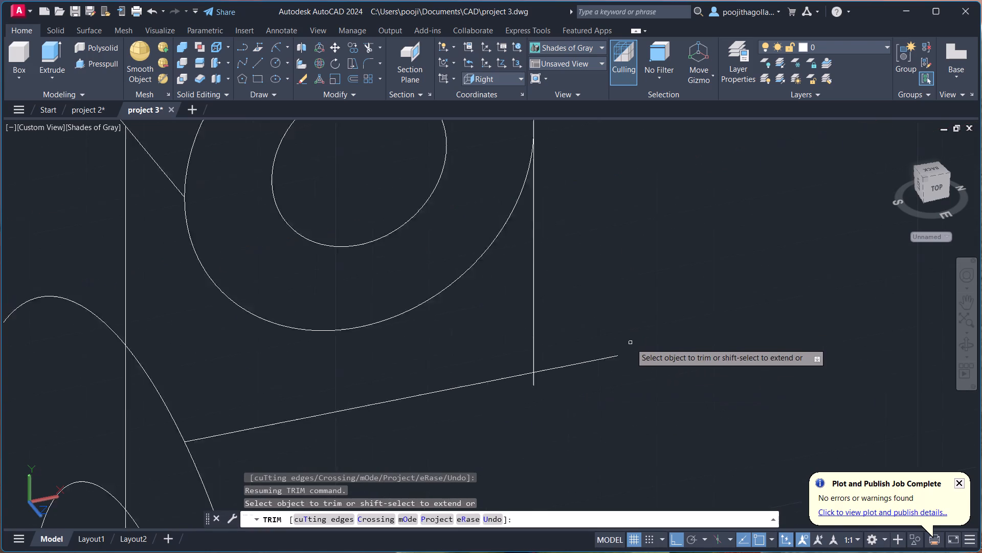
scroll(562, 373, "up", 6)
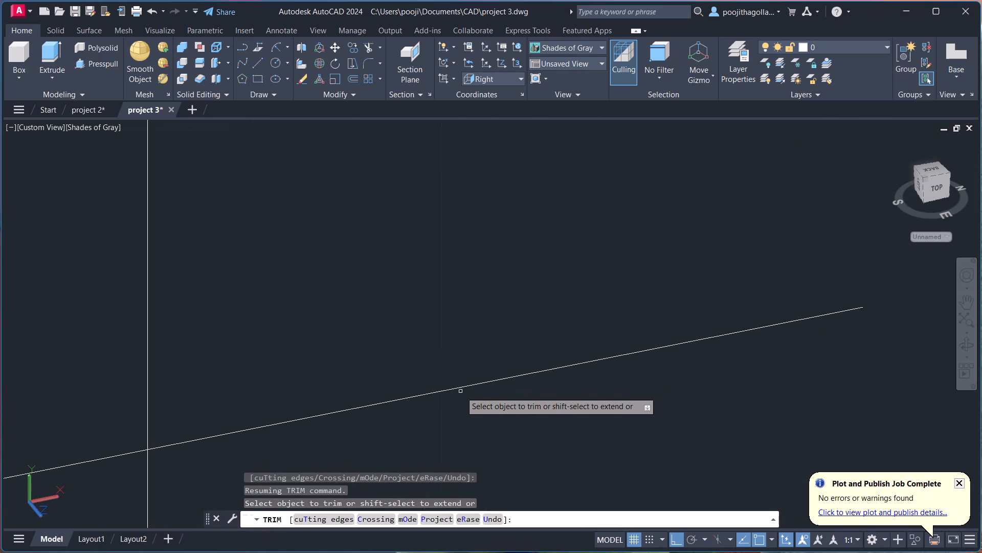
left_click(459, 390)
scroll(390, 424, "down", 3)
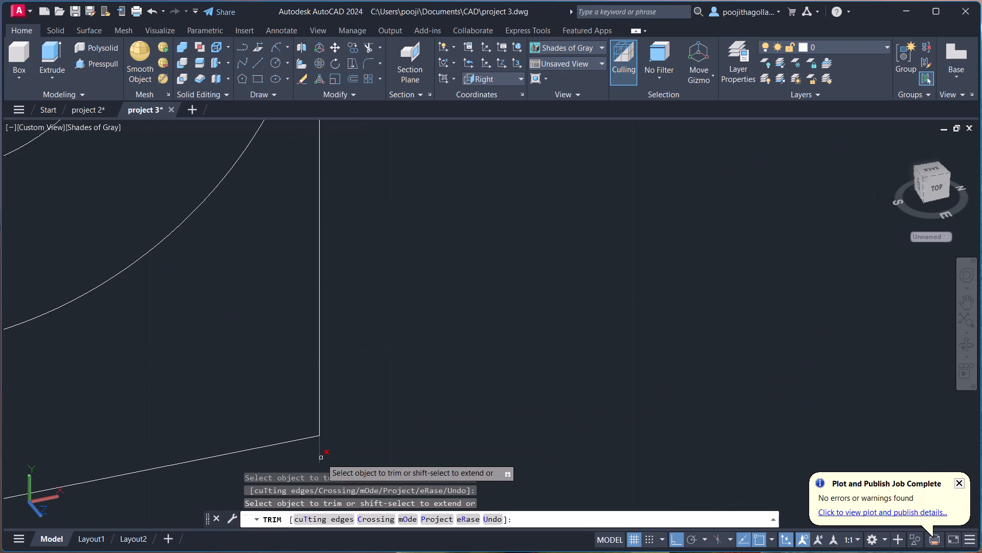
left_click(321, 458)
scroll(331, 446, "down", 3)
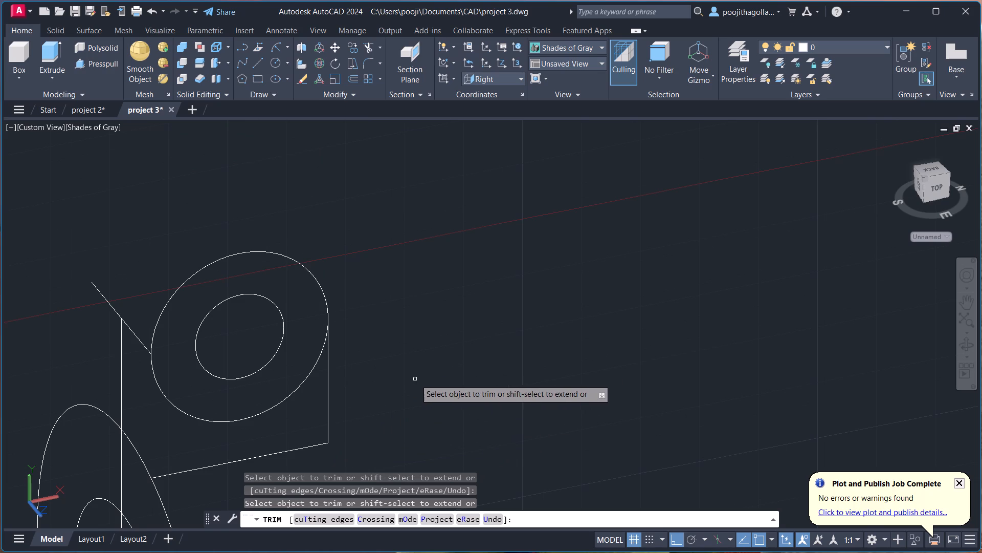
key("Escape")
Copy the lug's vertical side line 30 units across, from its upper endpoint to the opposite side of the outer circle.
middle_click_drag(389, 393, 459, 359)
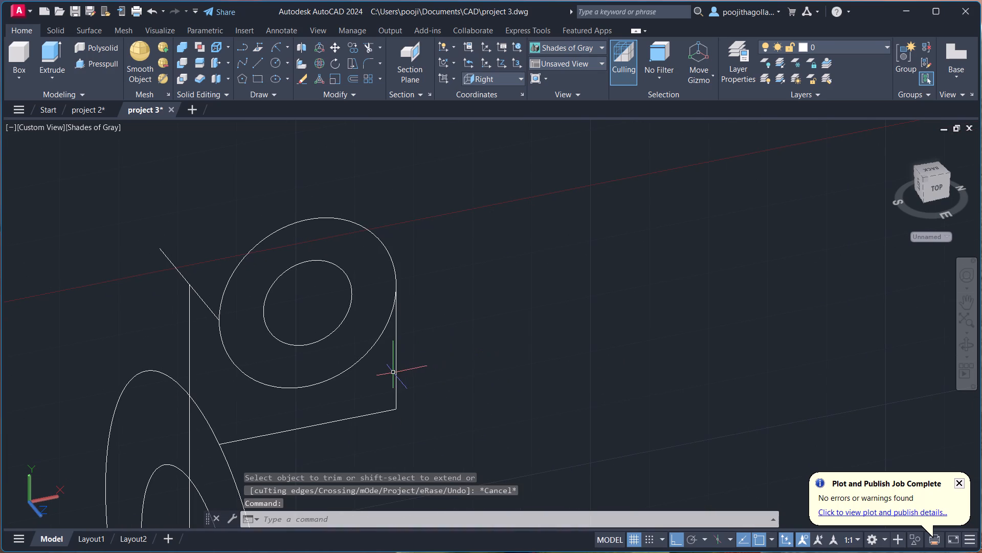
left_click(395, 374)
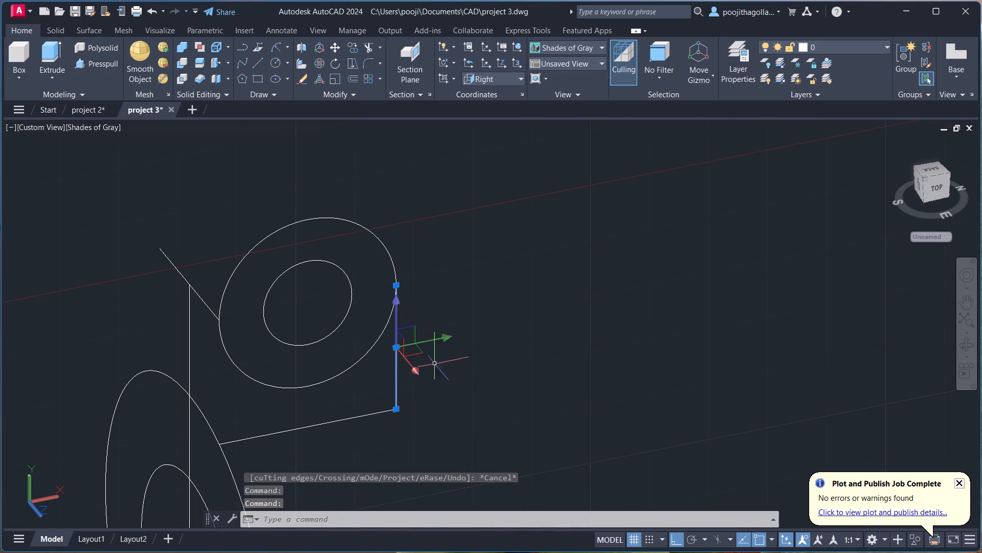
type("co")
key("Return")
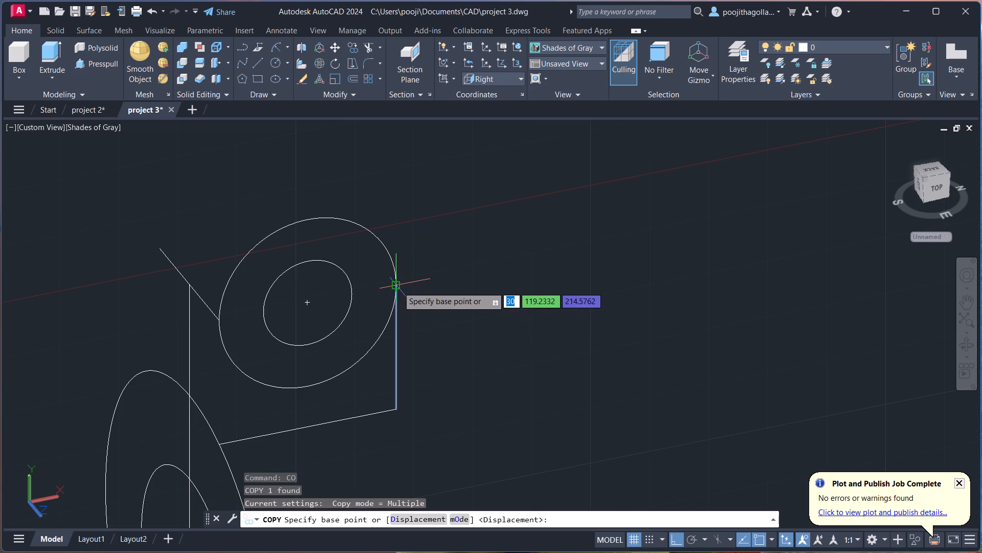
scroll(396, 291, "up", 4)
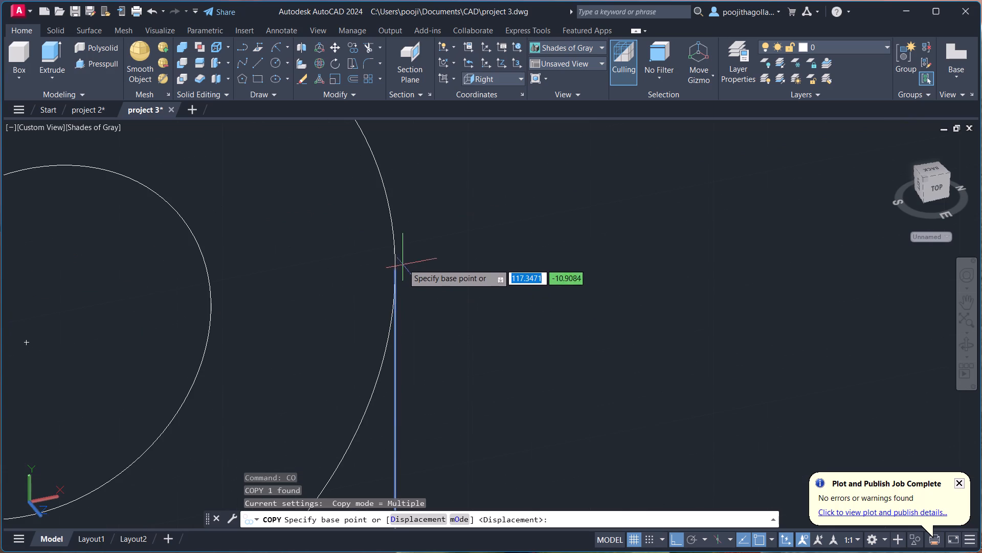
left_click(398, 270)
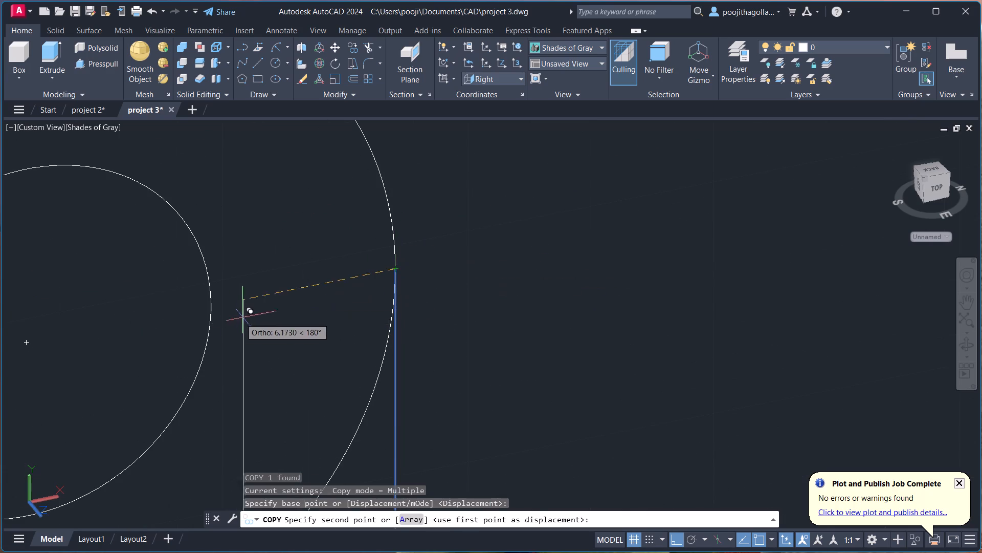
scroll(226, 323, "down", 3)
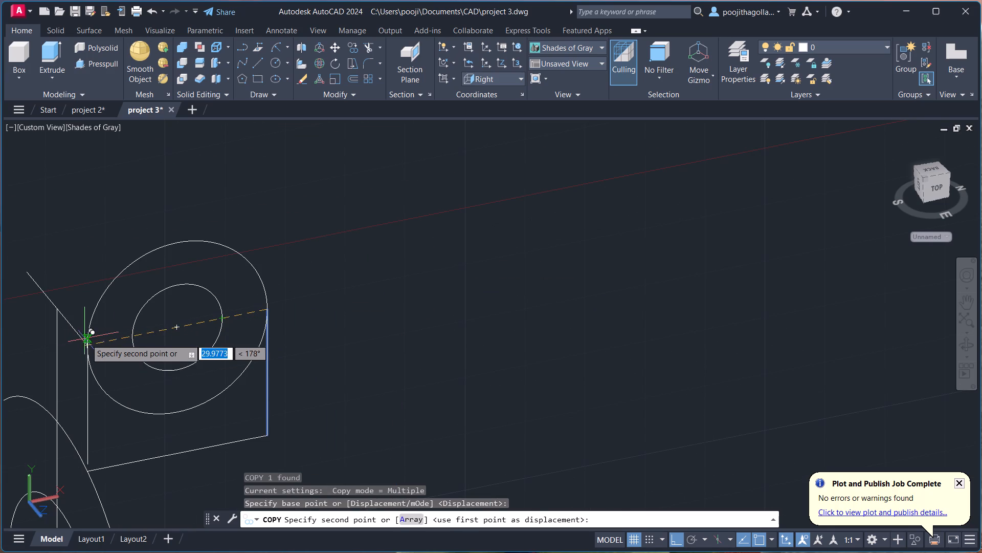
scroll(87, 341, "up", 4)
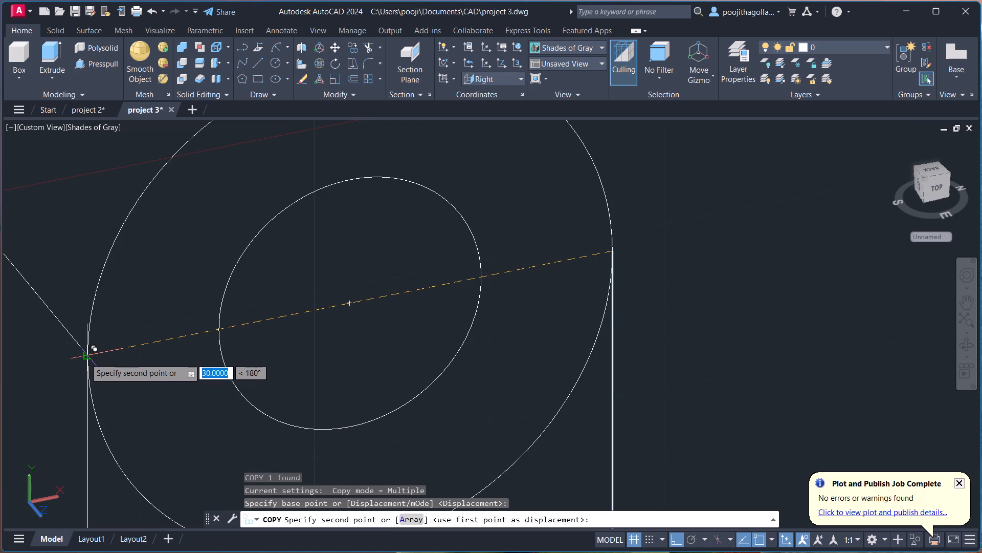
left_click(85, 358)
scroll(110, 390, "down", 3)
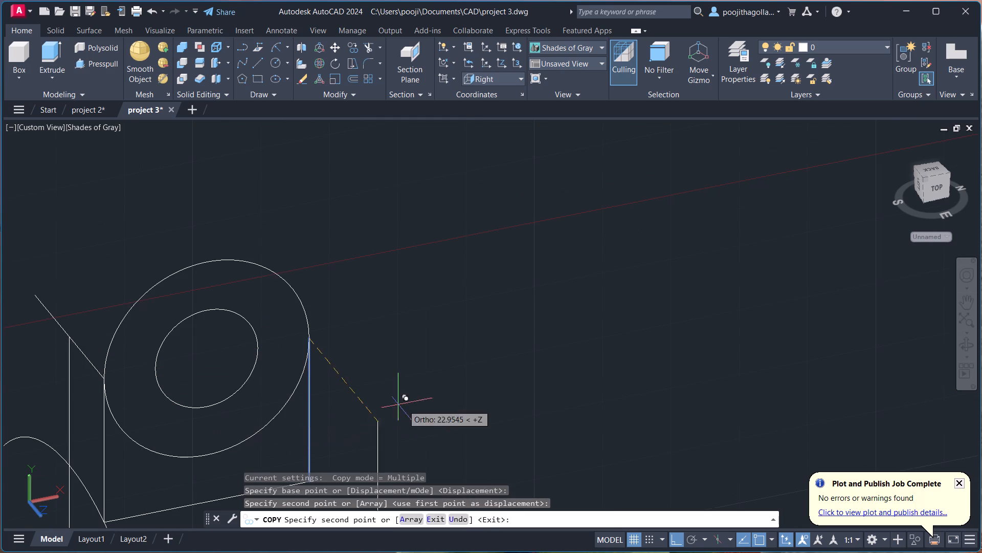
key("Escape")
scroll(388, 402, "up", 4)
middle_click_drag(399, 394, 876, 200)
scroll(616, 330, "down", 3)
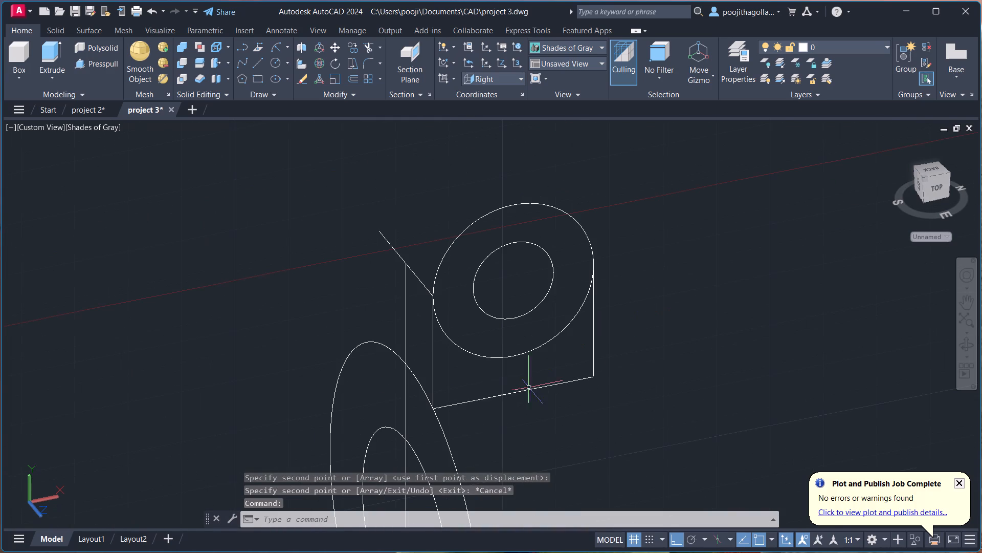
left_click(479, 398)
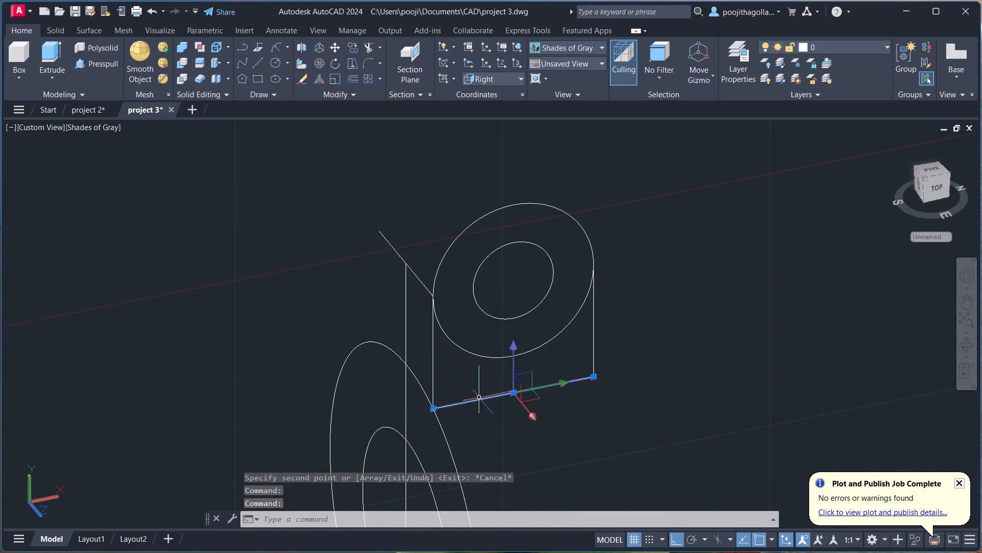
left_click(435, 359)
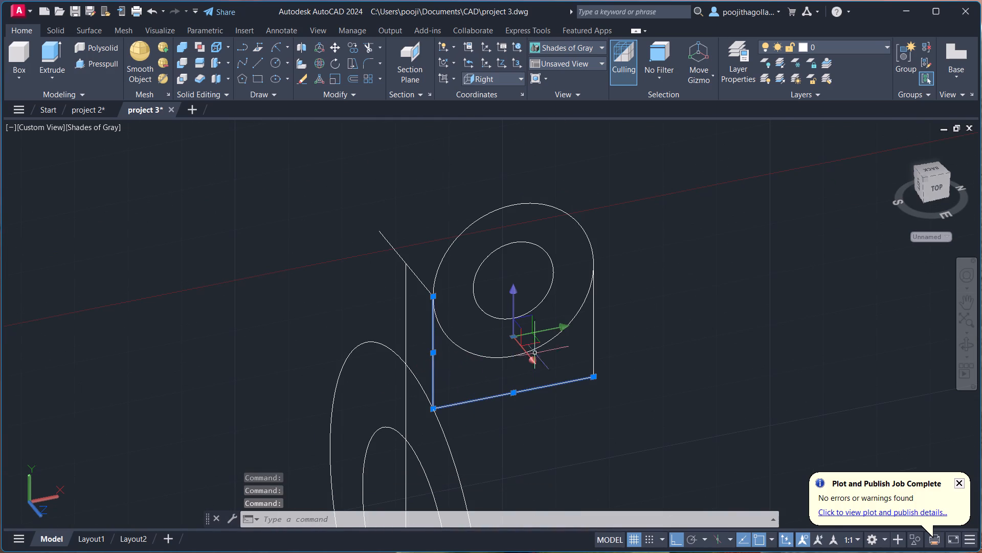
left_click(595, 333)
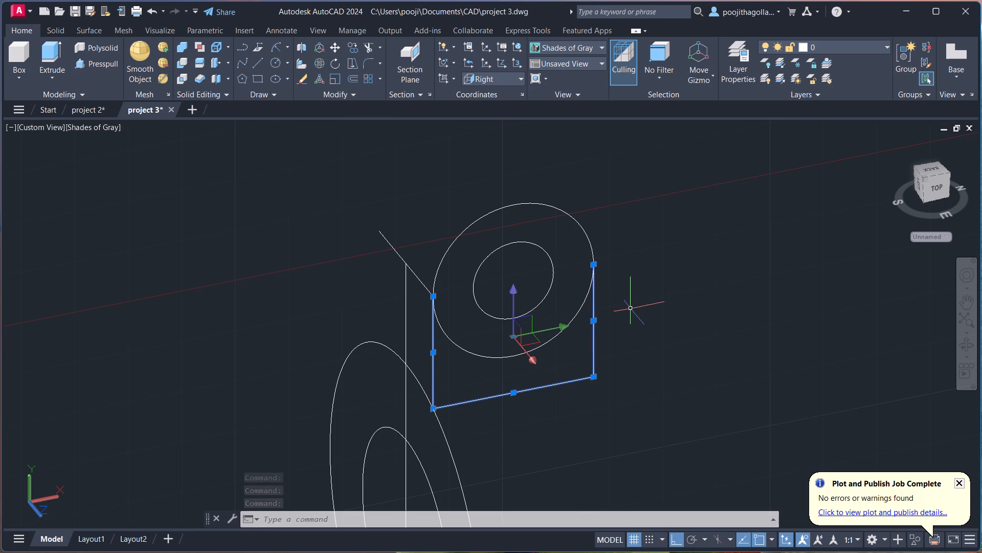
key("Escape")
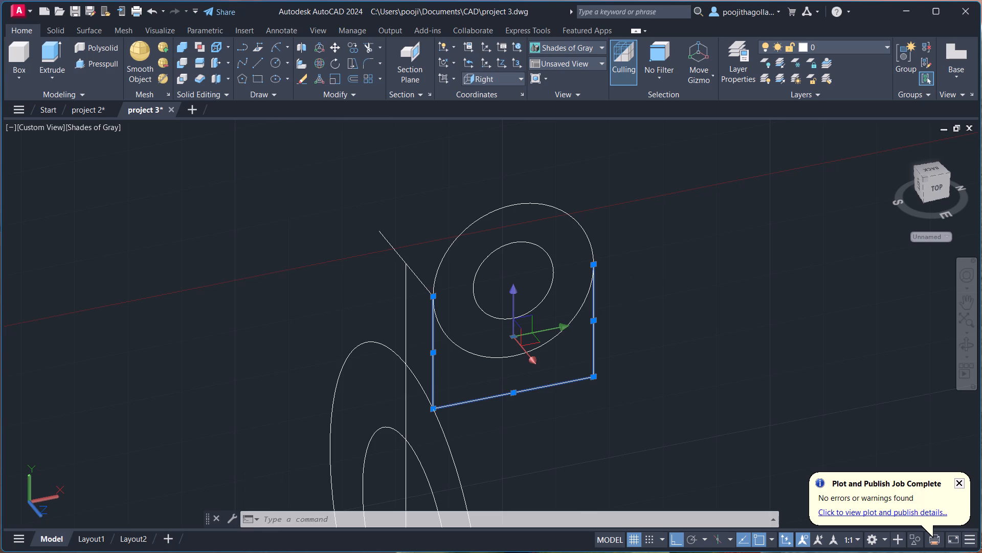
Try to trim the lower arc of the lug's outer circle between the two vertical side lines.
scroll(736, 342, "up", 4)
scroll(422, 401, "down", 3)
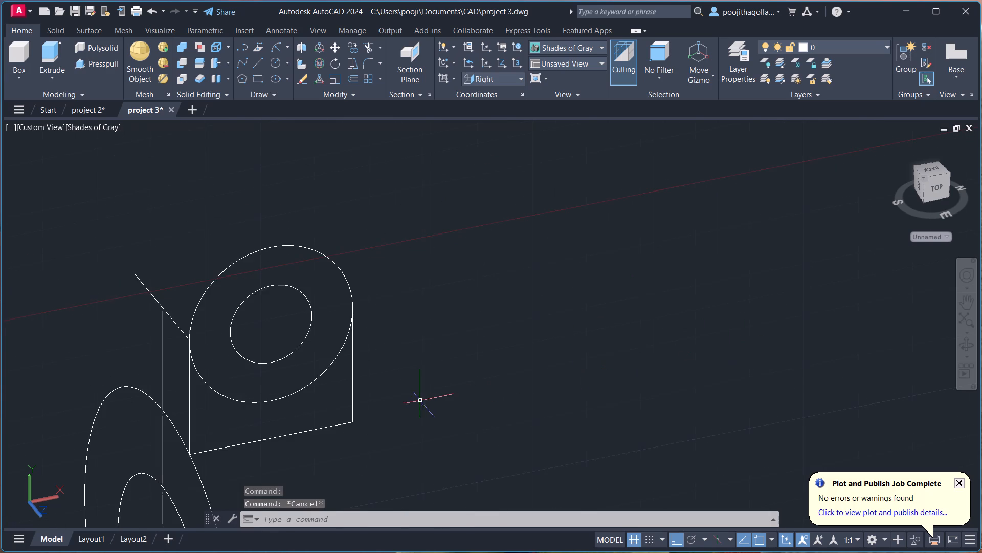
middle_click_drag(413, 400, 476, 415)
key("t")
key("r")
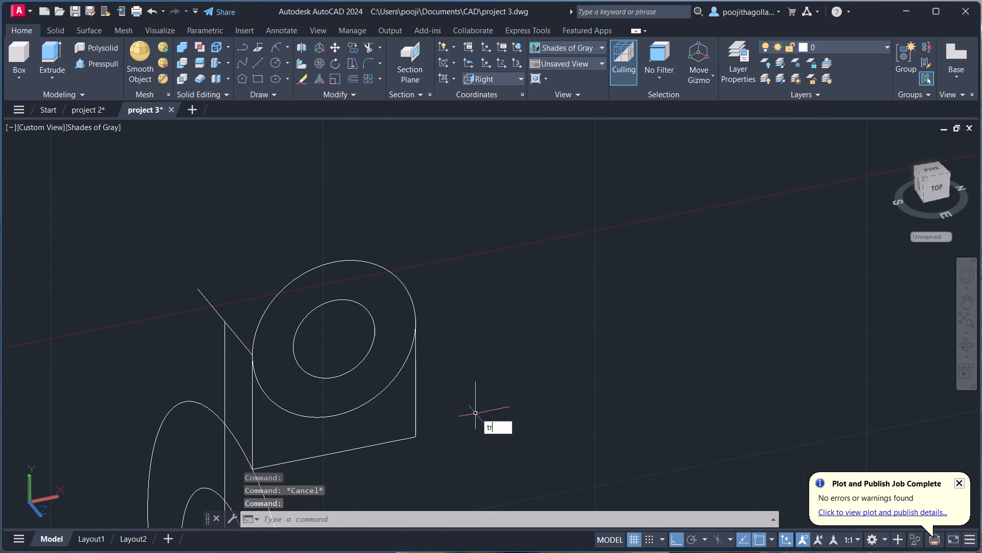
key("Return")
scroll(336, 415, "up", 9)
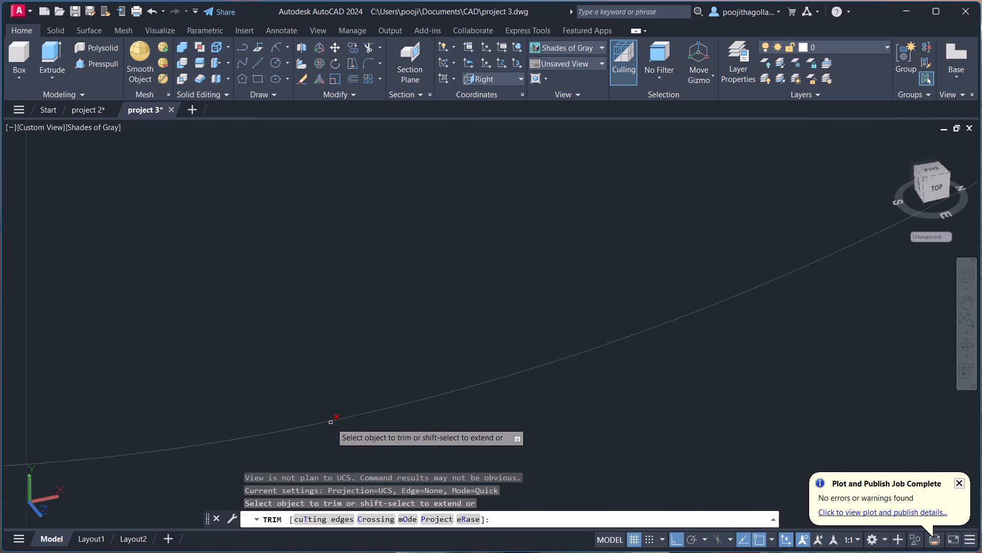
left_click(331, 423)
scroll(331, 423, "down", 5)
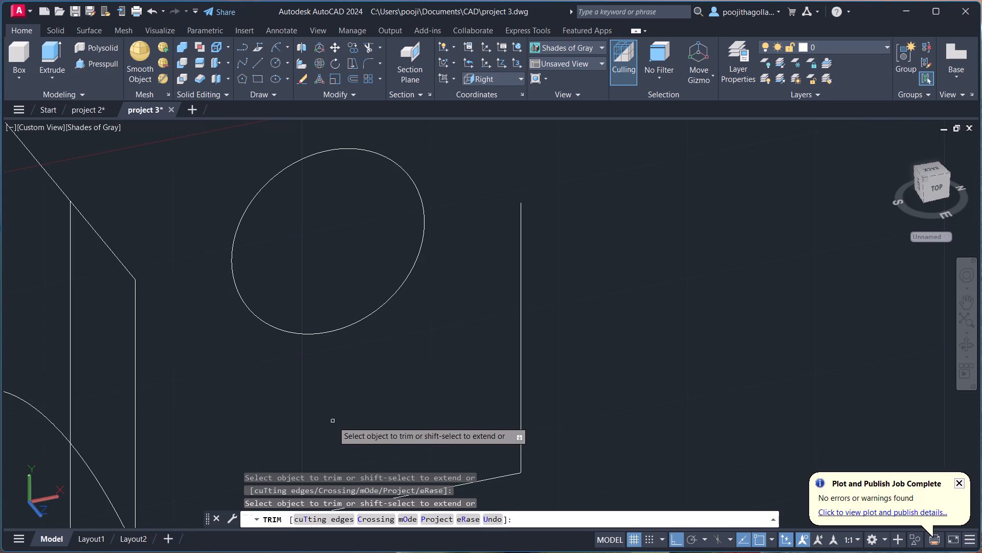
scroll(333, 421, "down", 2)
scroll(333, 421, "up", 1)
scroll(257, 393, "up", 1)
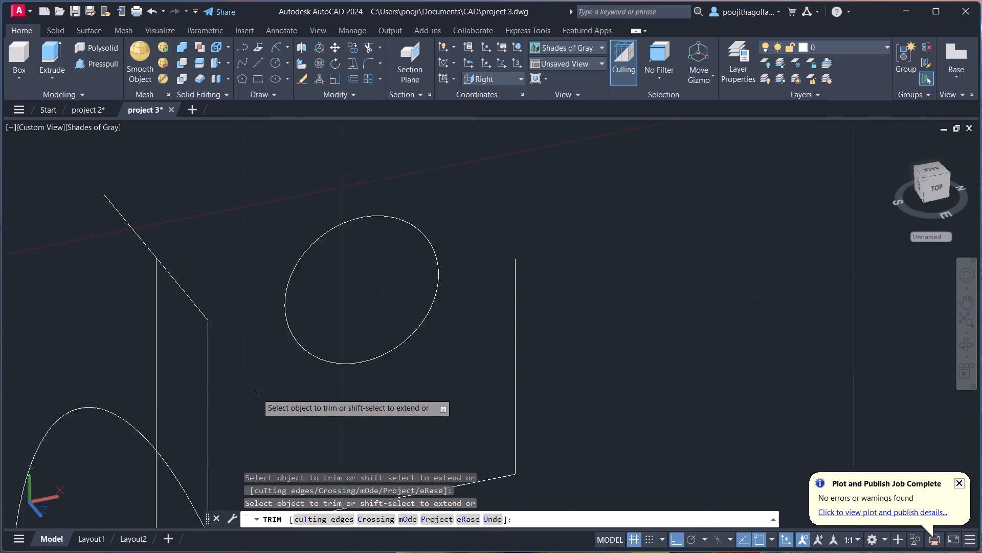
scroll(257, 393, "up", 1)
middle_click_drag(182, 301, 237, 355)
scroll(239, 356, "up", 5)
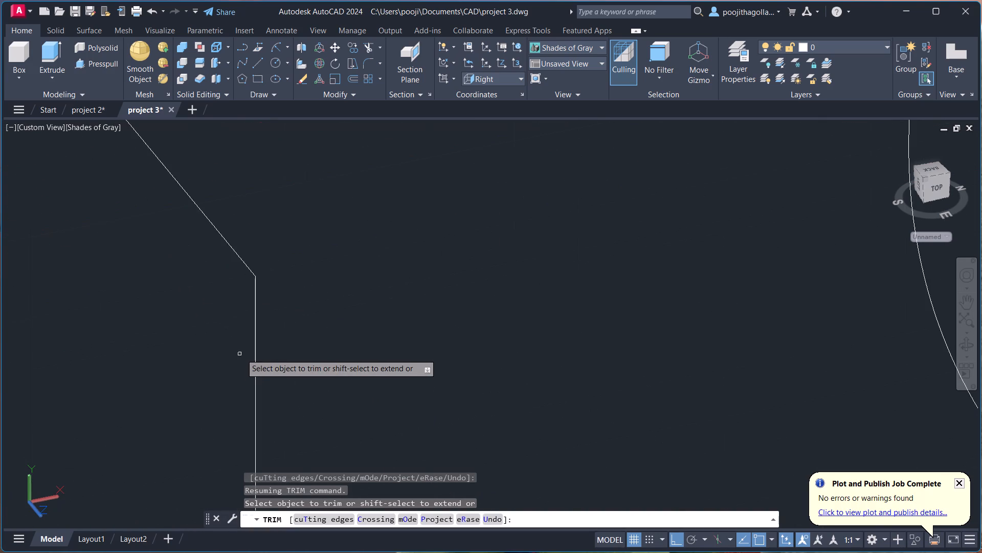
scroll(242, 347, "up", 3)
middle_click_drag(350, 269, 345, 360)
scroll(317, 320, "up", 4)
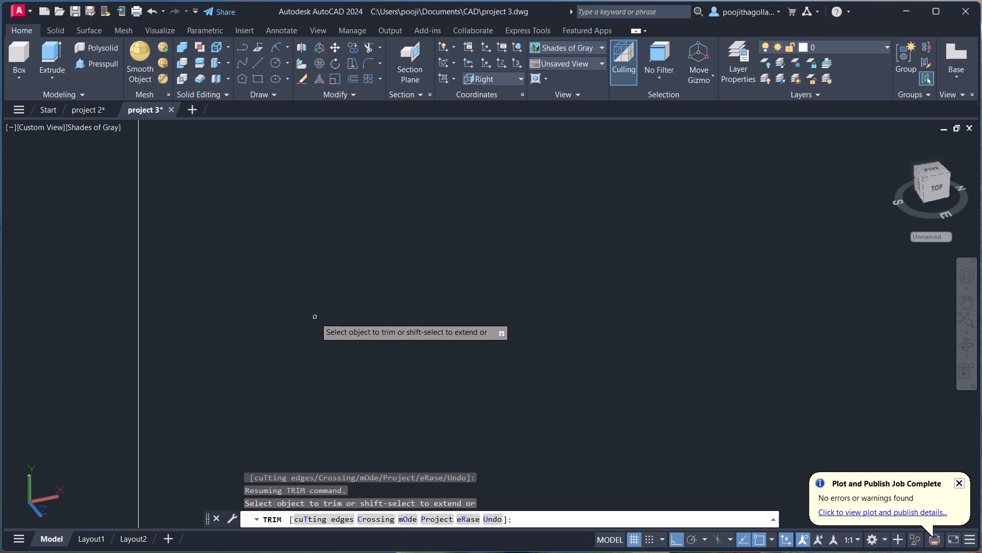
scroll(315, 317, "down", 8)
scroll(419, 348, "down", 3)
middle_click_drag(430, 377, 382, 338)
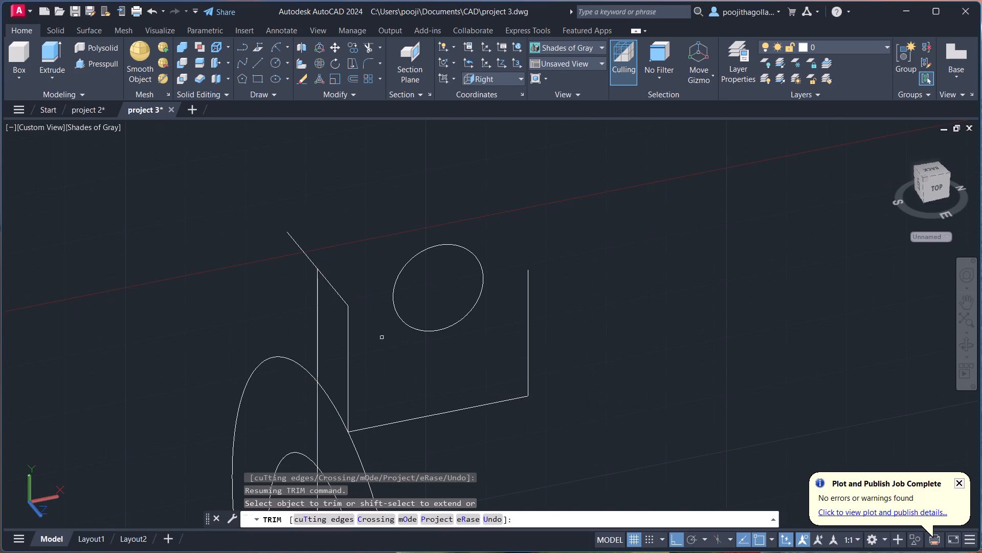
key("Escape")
Redraw the lug's outer circle, centred on the inner circle and reaching the upper endpoint of the copied side line.
key("c")
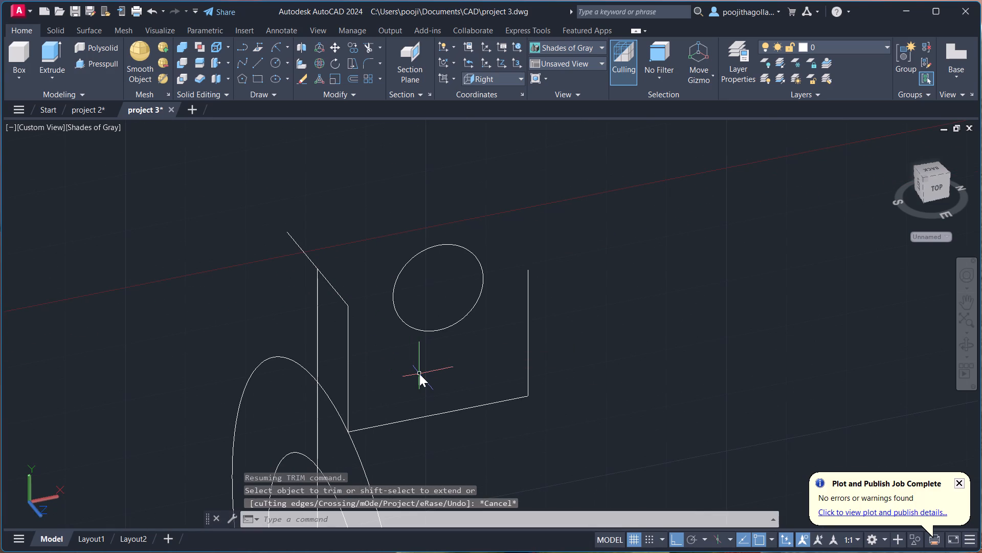
key("Return")
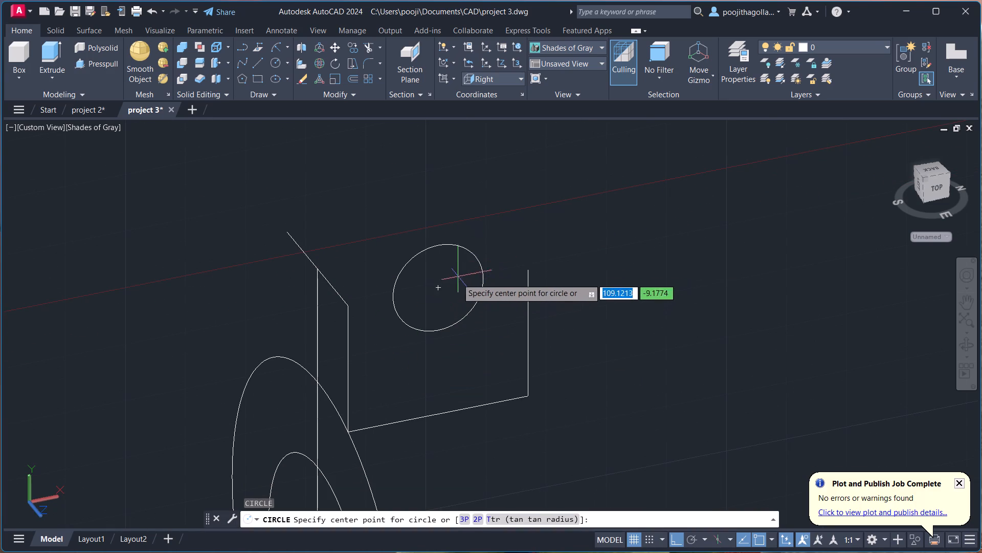
left_click(441, 290)
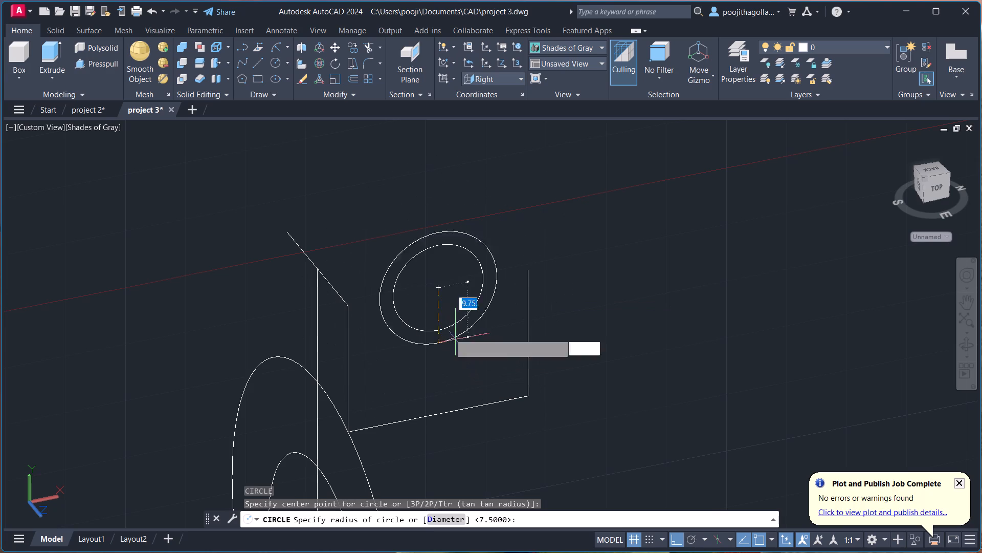
scroll(348, 307, "up", 2)
left_click(348, 307)
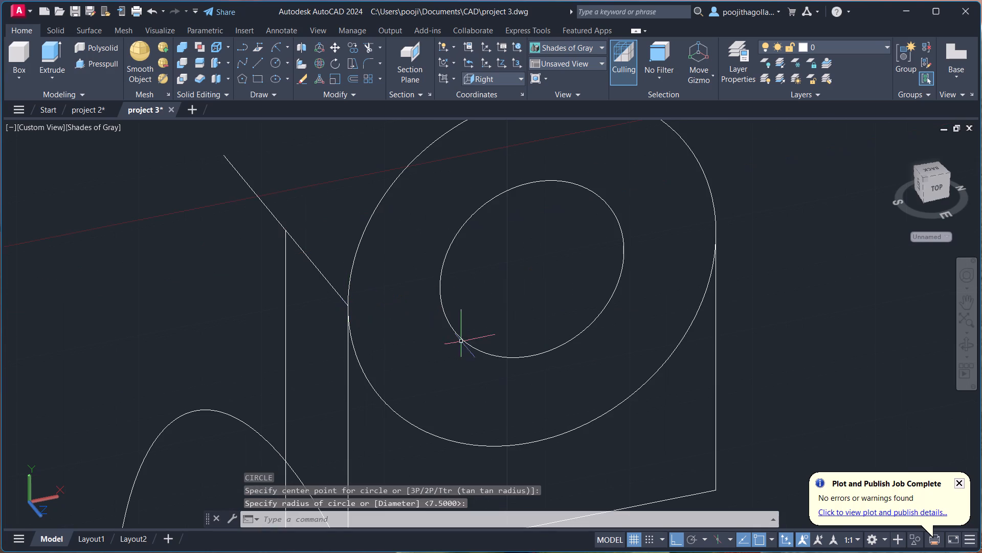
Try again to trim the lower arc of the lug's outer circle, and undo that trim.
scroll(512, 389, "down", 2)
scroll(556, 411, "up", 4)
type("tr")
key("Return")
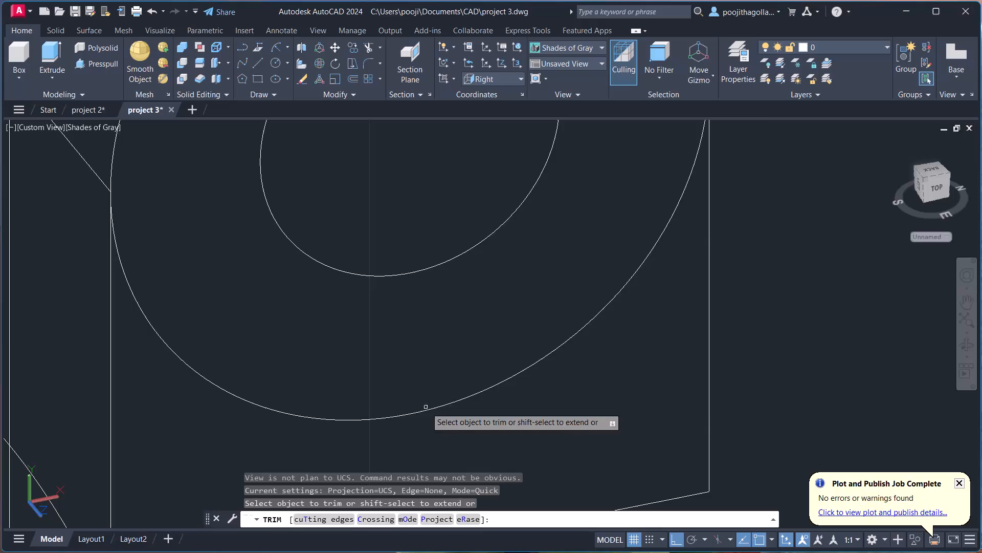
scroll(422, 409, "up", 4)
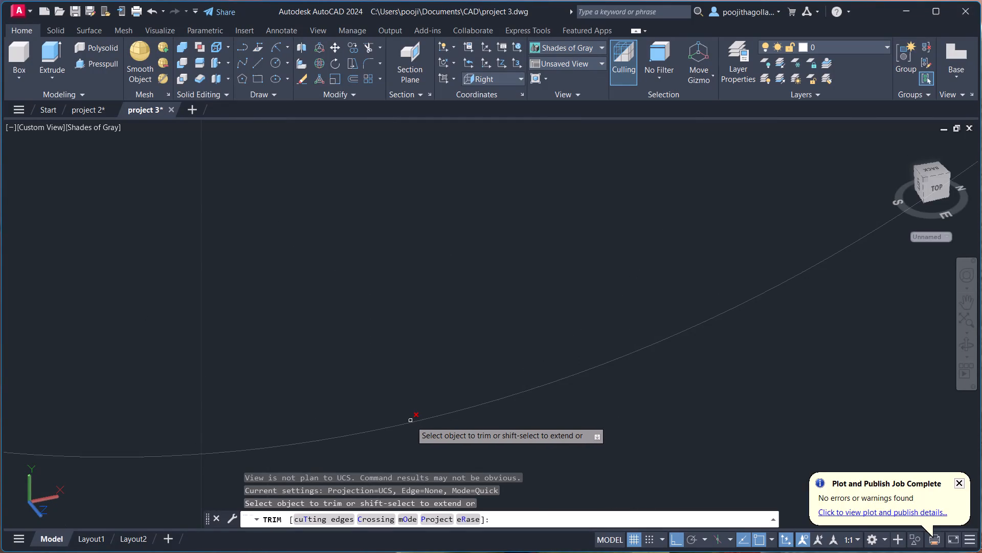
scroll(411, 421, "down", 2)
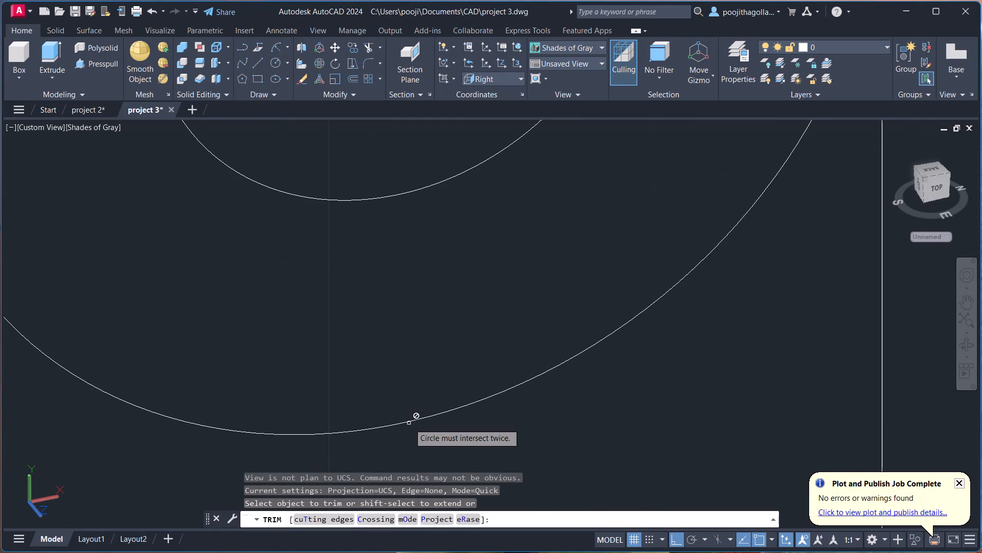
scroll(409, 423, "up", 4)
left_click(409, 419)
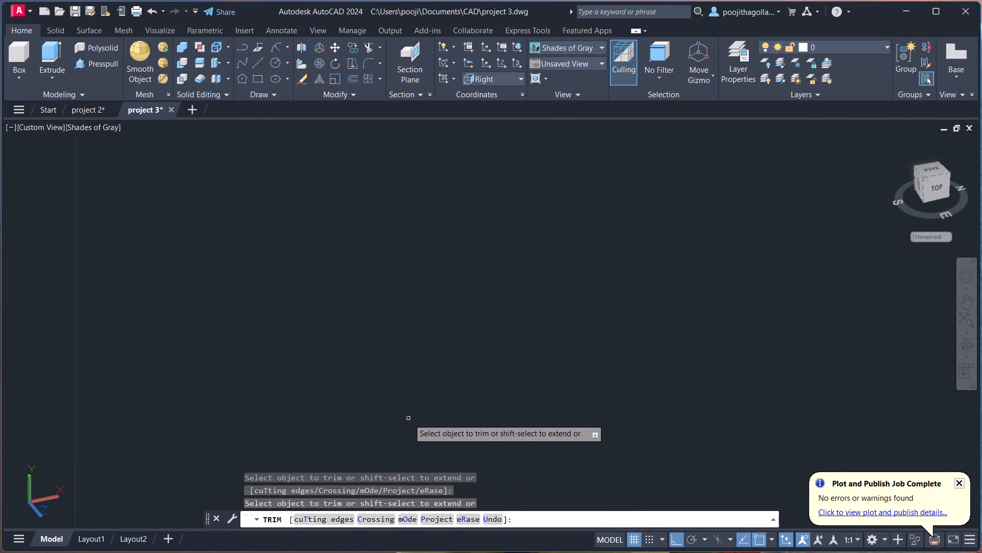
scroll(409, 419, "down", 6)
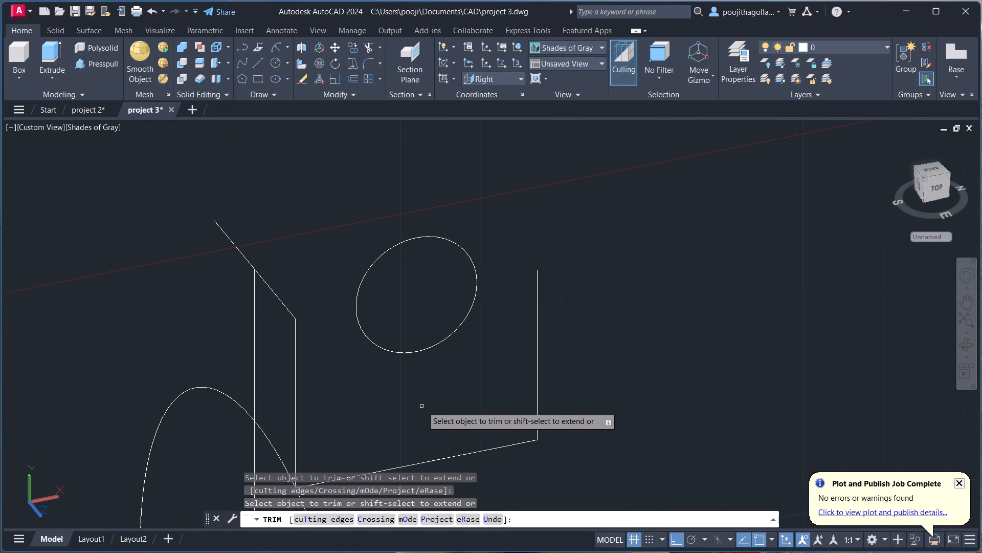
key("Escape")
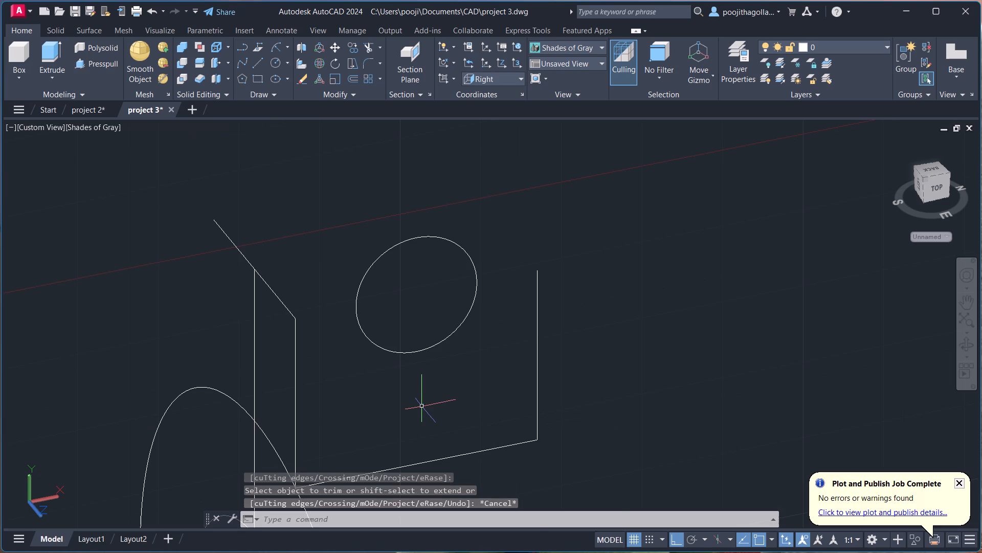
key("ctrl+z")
Draw a 30-unit line across the lug's outer circle, joining the upper endpoints of the two vertical side lines.
scroll(833, 328, "down", 2)
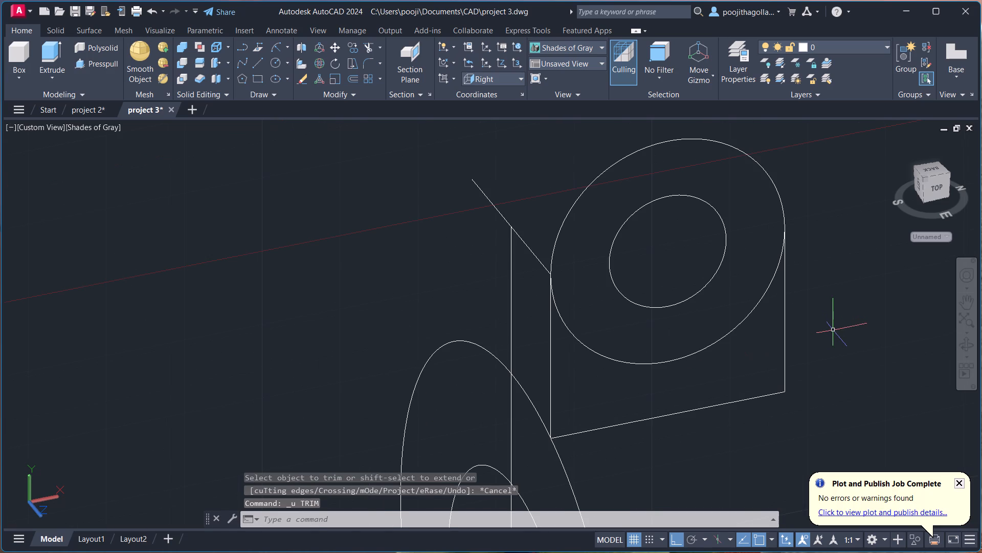
key("l")
key("Return")
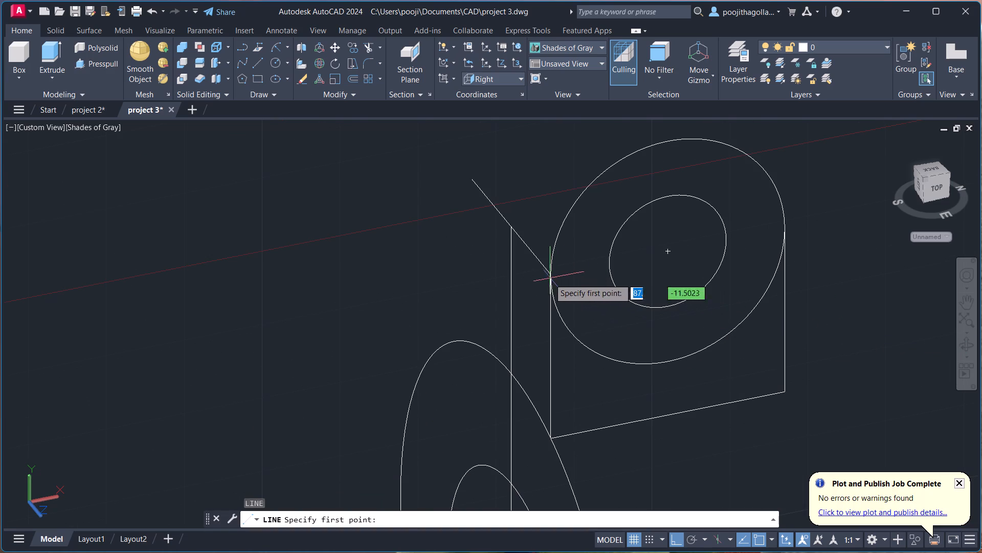
left_click(548, 279)
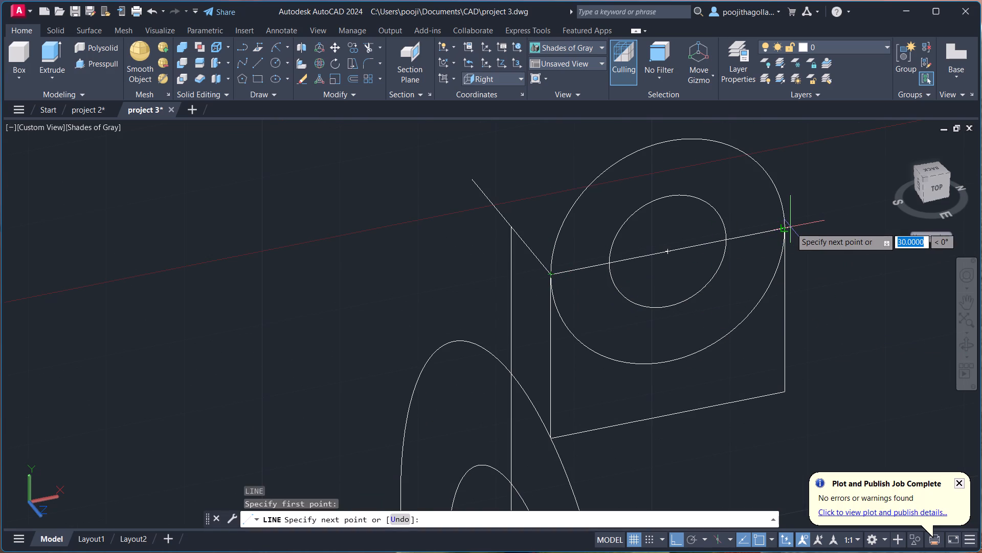
left_click(791, 227)
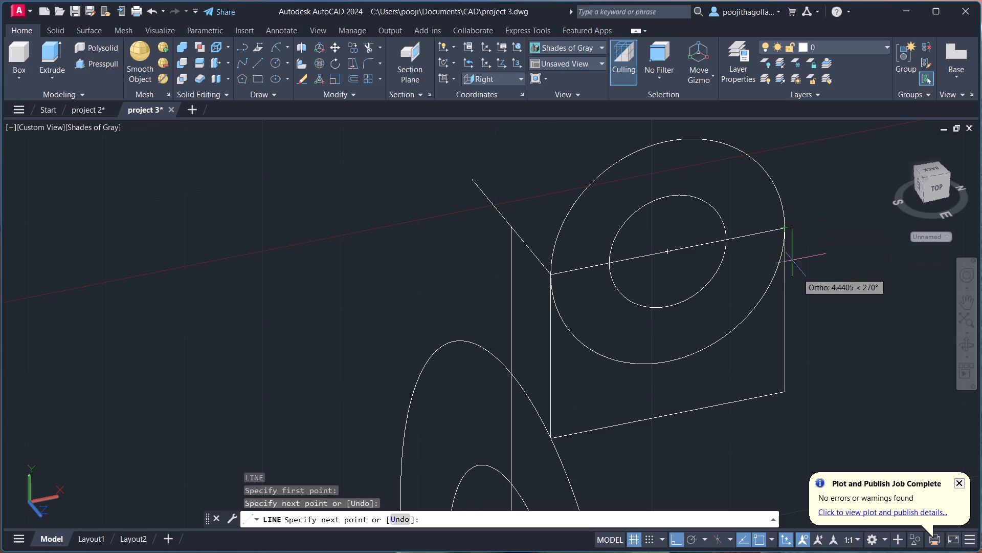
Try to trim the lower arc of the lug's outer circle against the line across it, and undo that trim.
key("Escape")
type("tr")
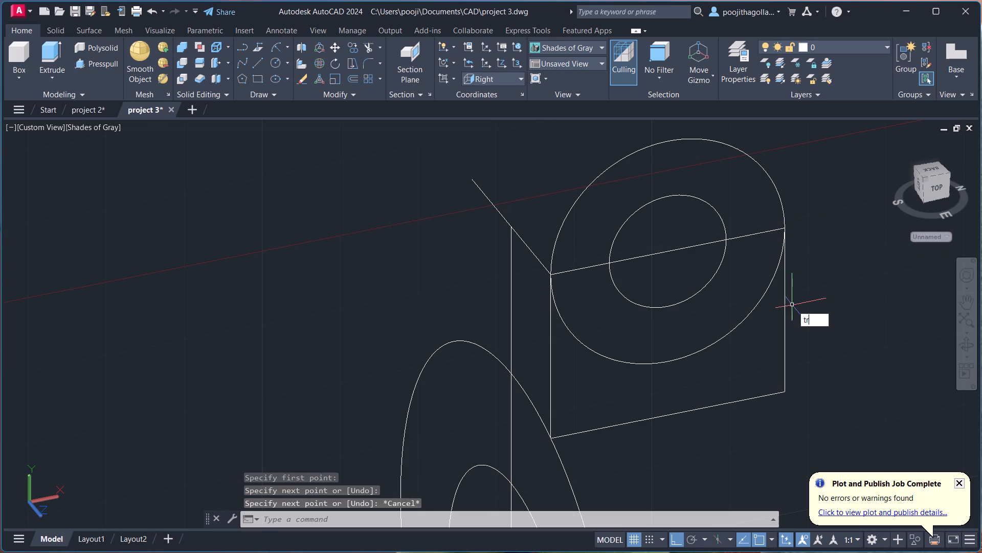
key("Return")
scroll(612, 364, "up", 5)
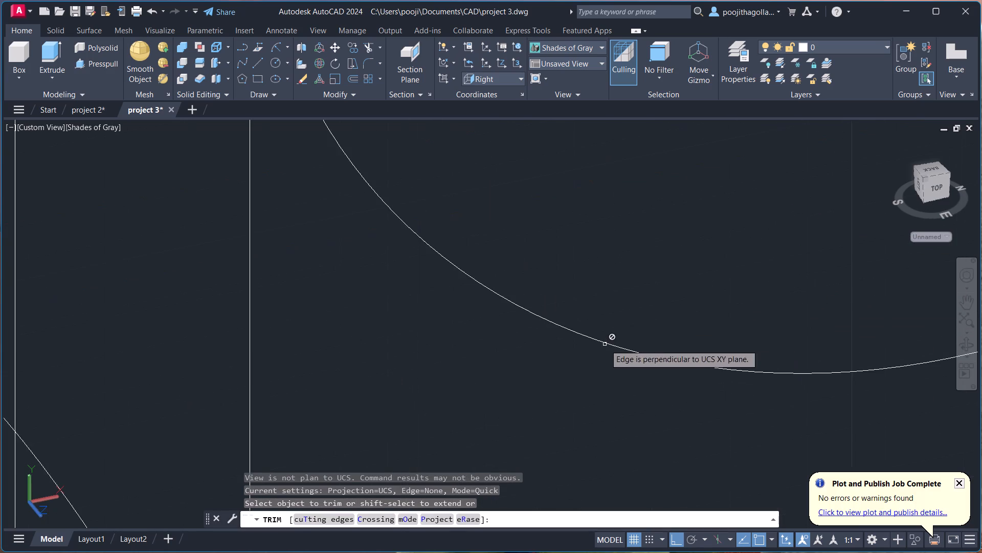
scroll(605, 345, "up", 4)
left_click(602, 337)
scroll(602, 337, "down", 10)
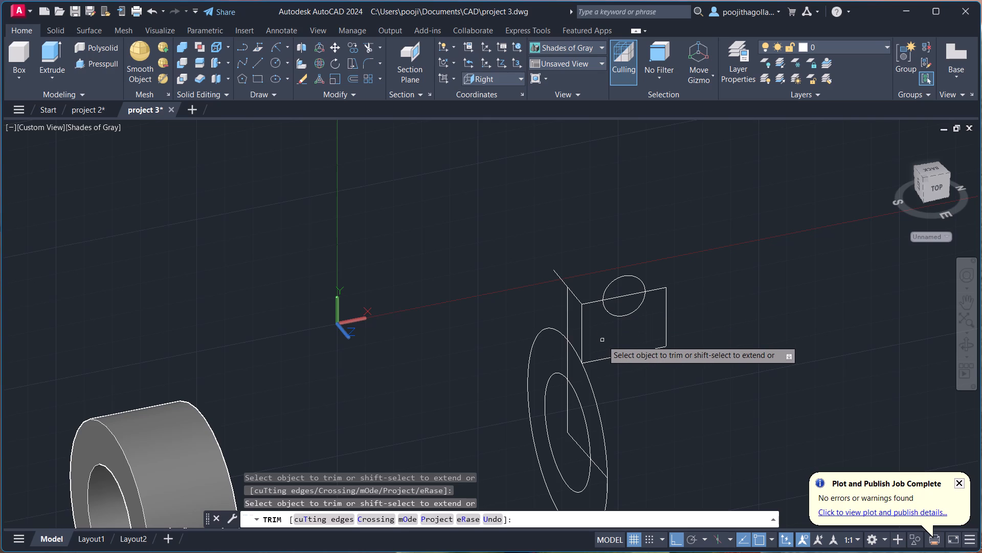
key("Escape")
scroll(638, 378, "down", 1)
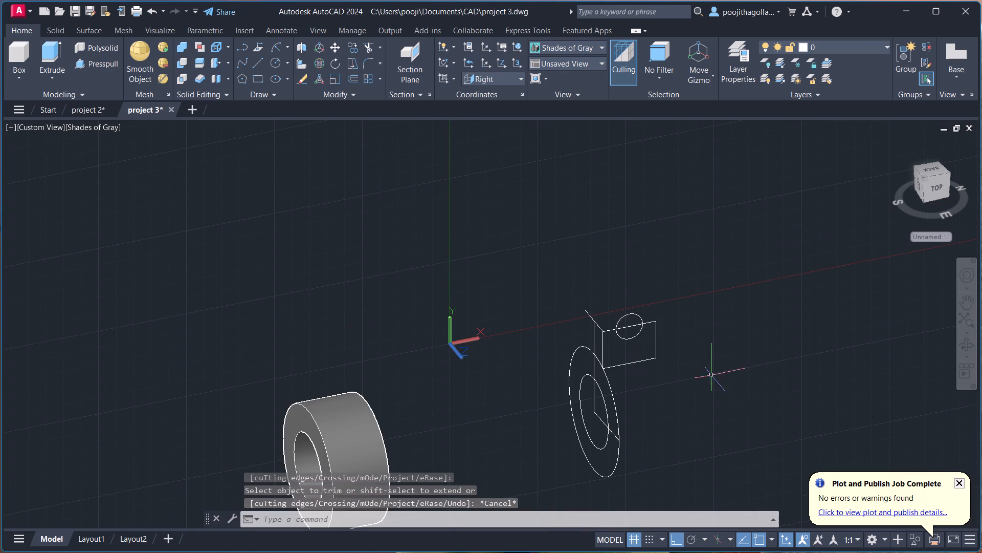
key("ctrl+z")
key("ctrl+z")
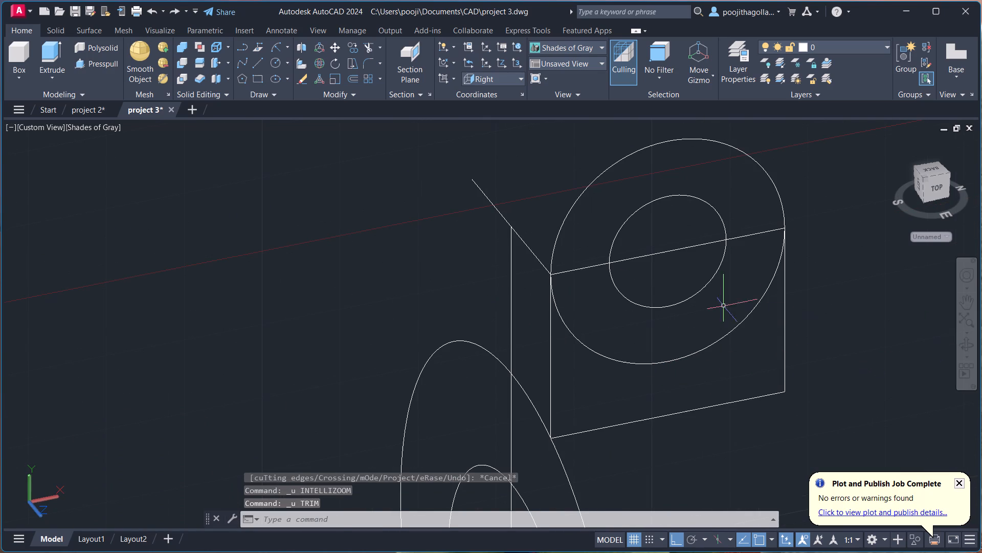
Delete the line across the lug's outer circle that joins the upper endpoints of the two vertical side lines.
left_click(646, 254)
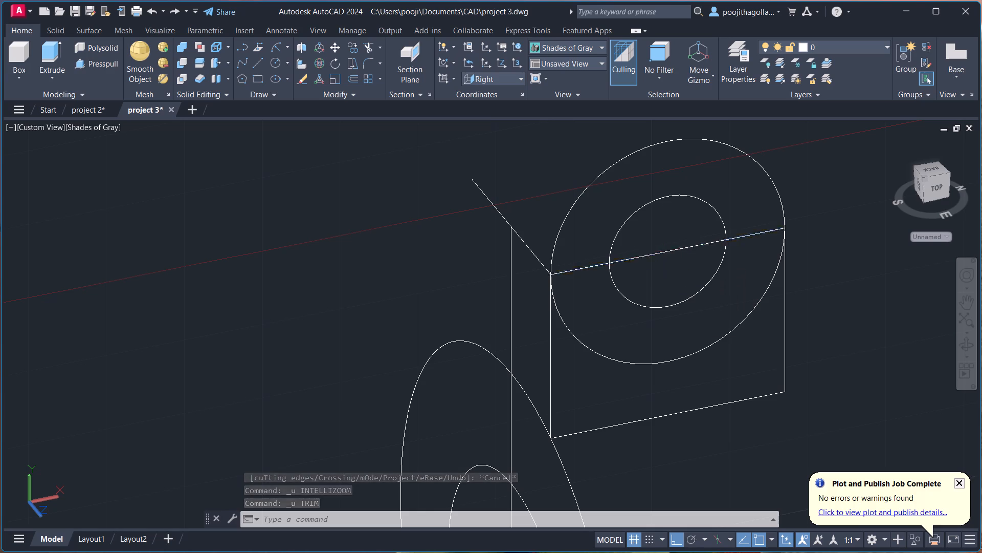
key("Delete")
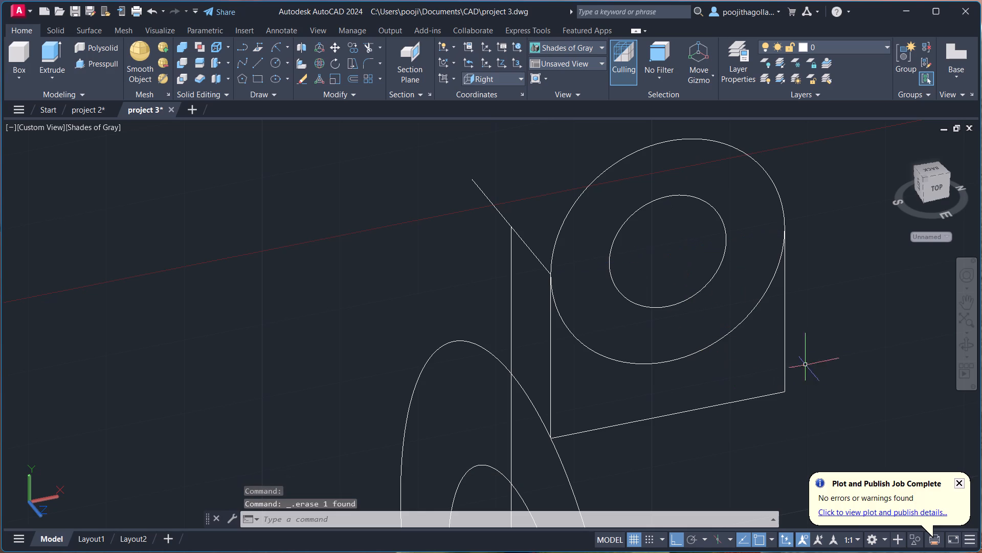
Join the lug's two vertical side lines and its bottom line into one polyline.
left_click(107, 61)
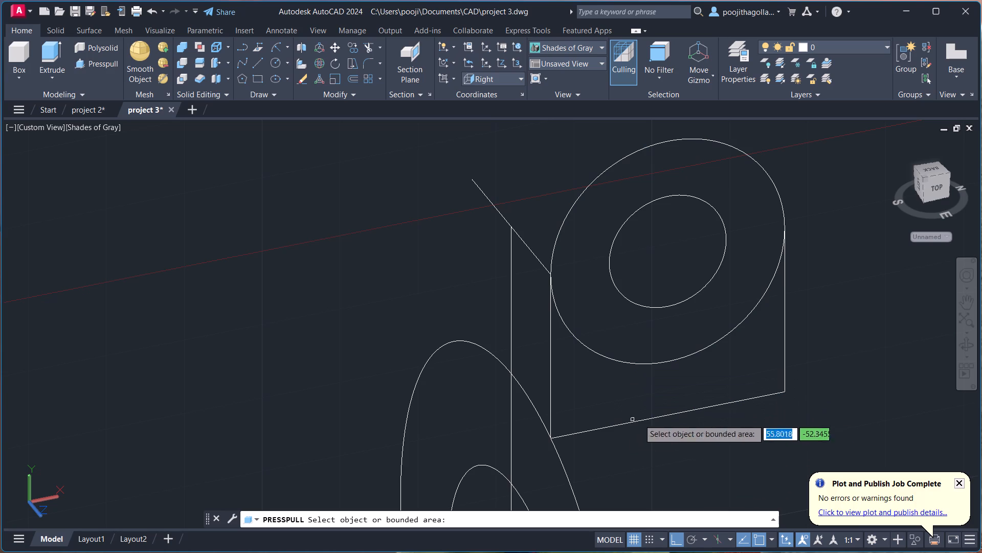
key("Escape")
left_click_drag(843, 339, 837, 347)
left_click(724, 428)
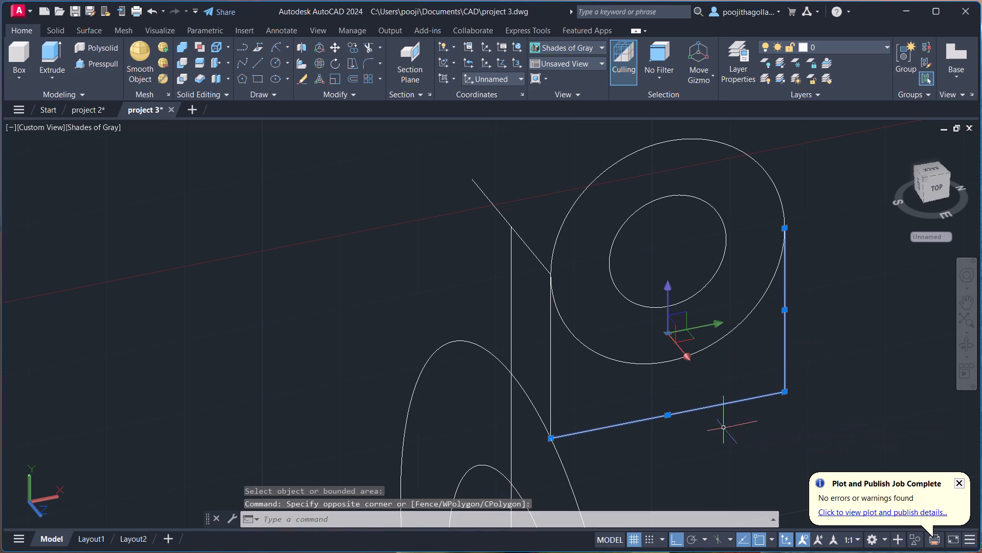
left_click(579, 378)
left_click(532, 351)
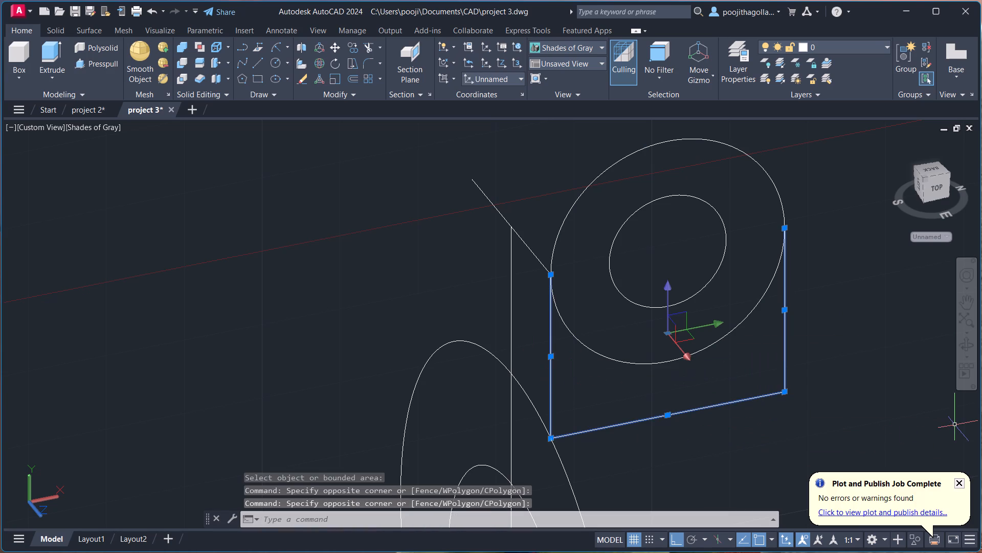
key("j")
key("Return")
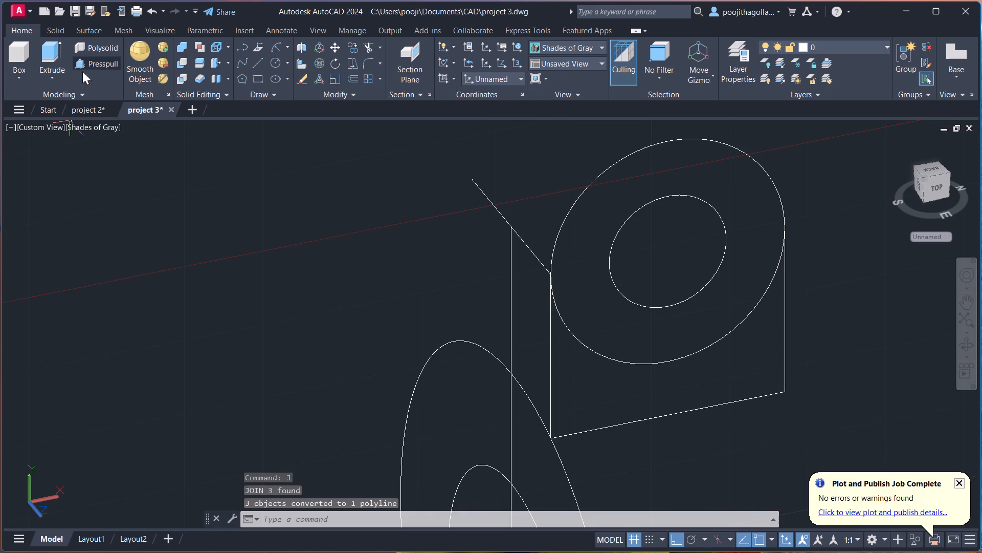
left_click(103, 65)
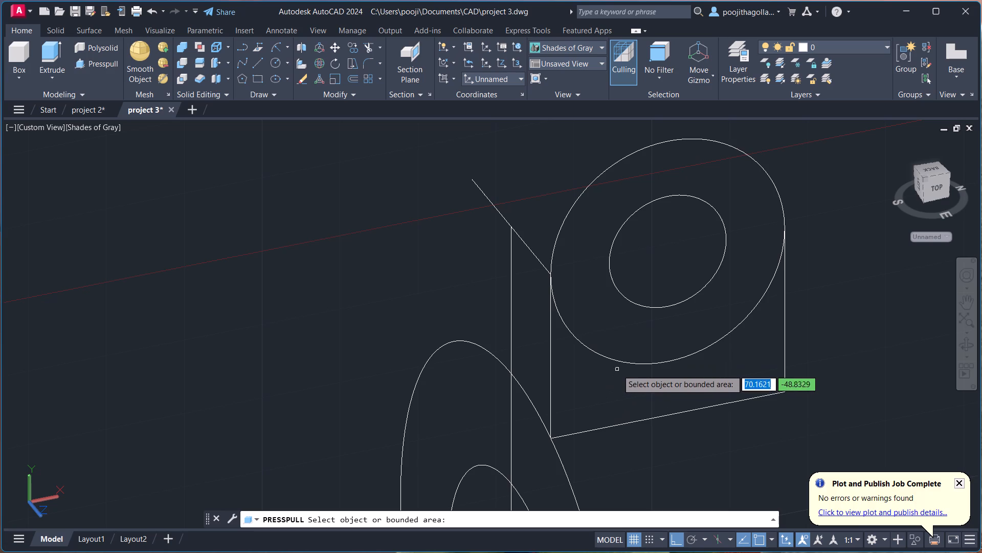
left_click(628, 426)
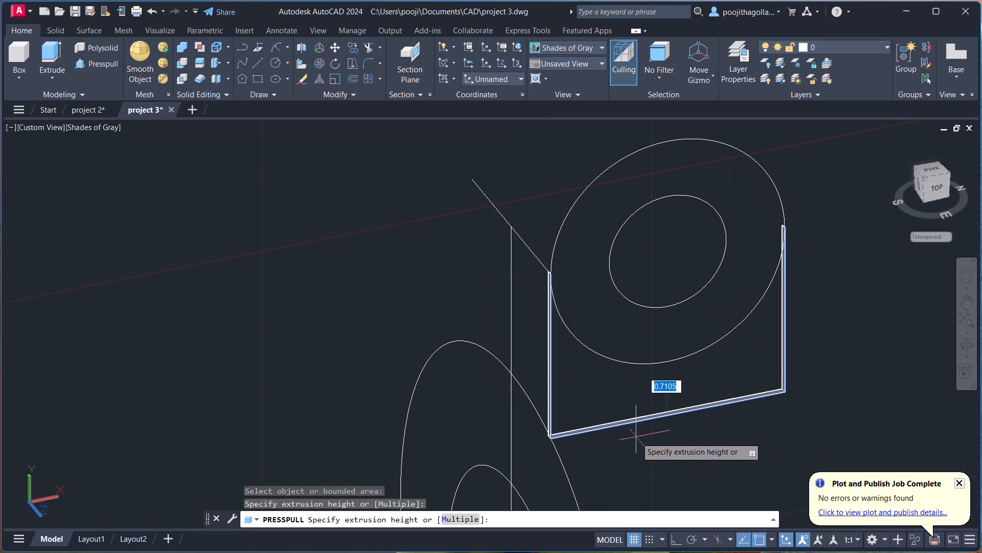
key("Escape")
Examine closely the lug outline's lower corner where it meets the large outer circle.
scroll(636, 434, "up", 3)
scroll(409, 454, "up", 4)
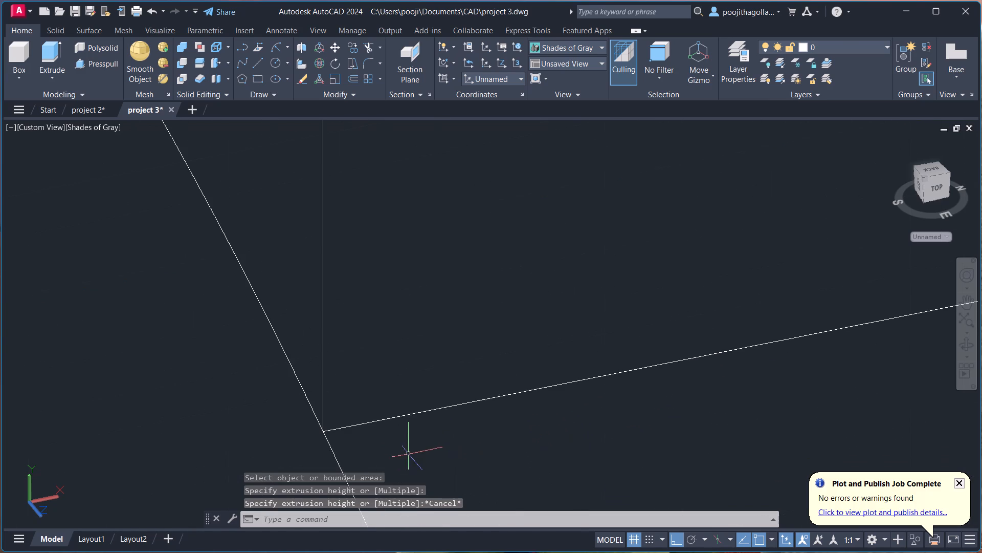
scroll(300, 437, "up", 7)
scroll(565, 402, "up", 2)
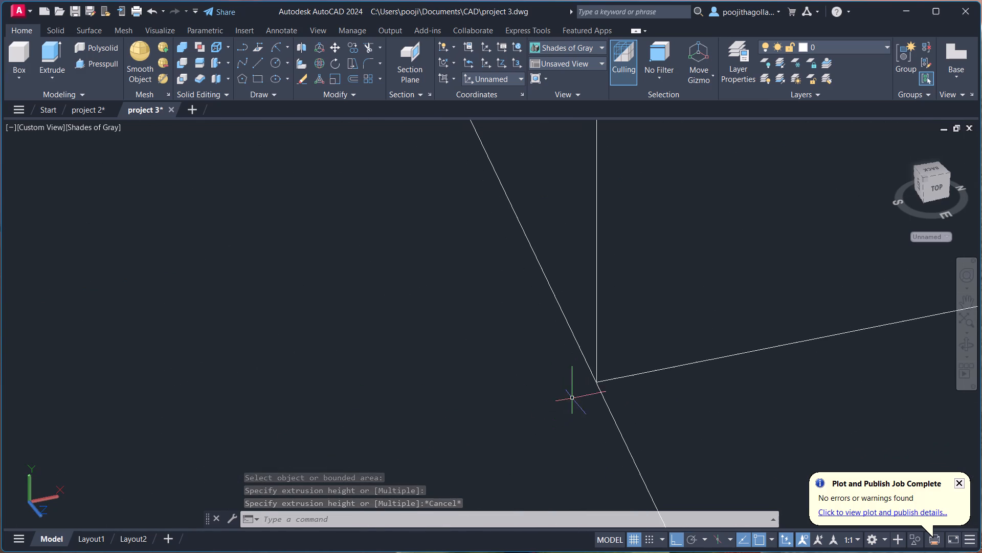
scroll(655, 374, "up", 4)
scroll(470, 409, "up", 4)
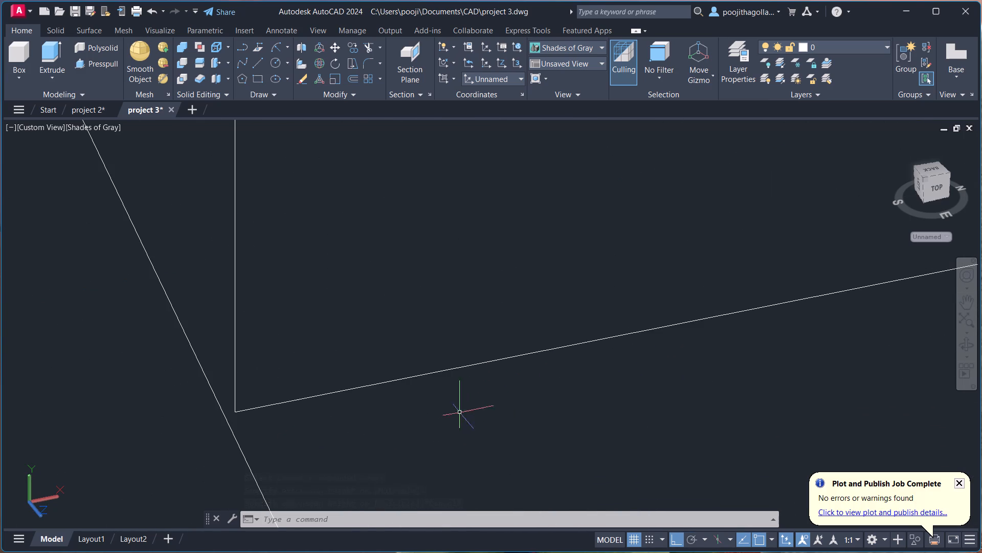
scroll(314, 437, "up", 2)
middle_click(196, 436)
scroll(196, 436, "up", 2)
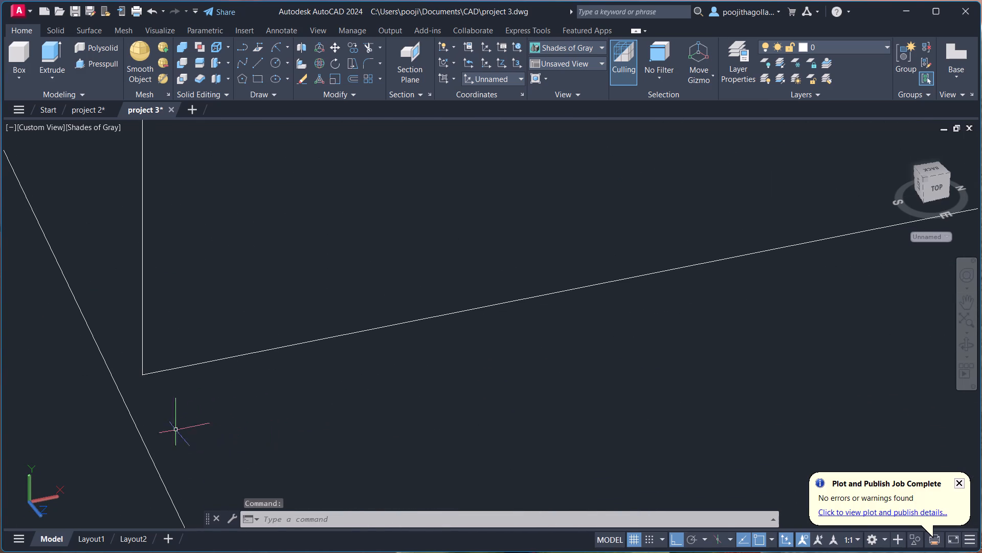
scroll(97, 366, "up", 6)
scroll(236, 432, "up", 2)
scroll(295, 438, "down", 3)
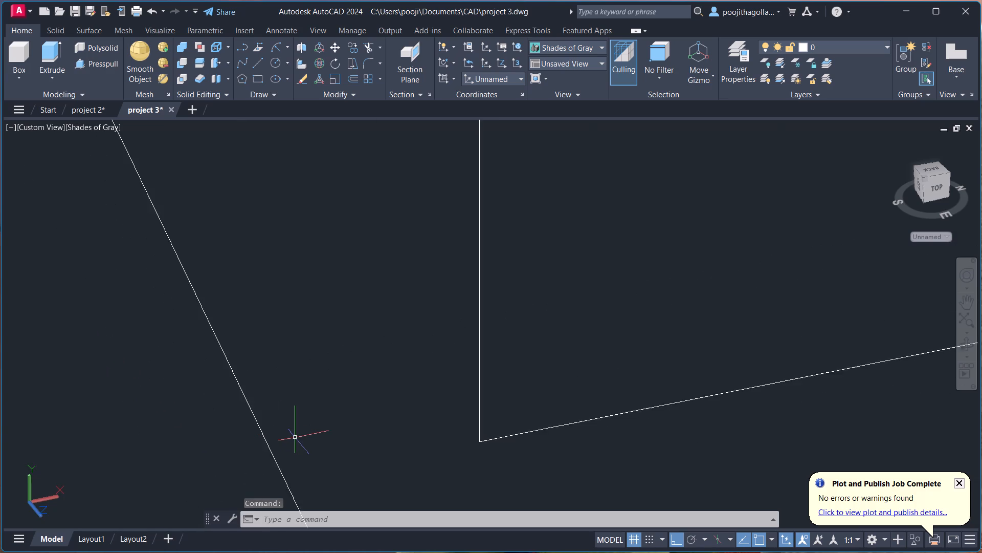
scroll(295, 438, "down", 7)
scroll(345, 442, "down", 7)
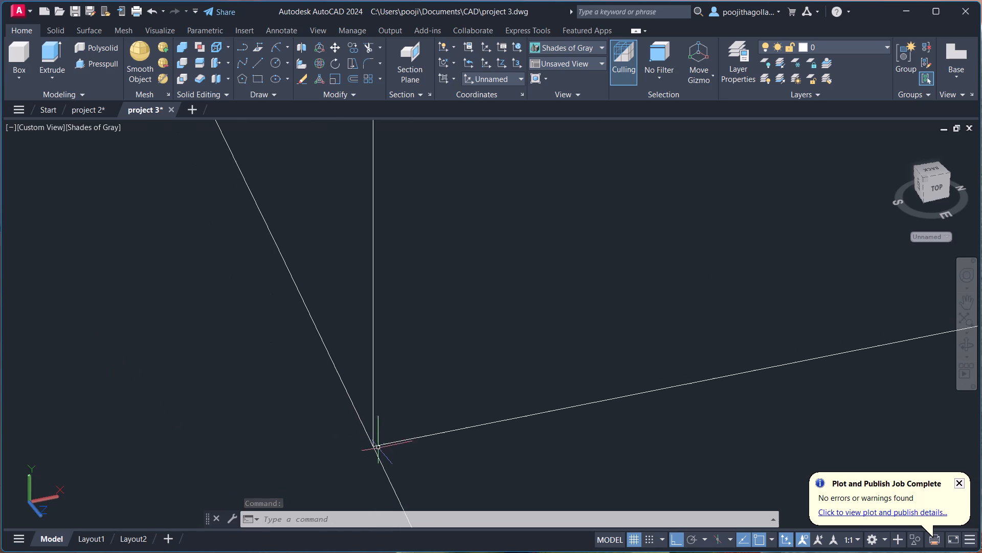
scroll(401, 445, "up", 2)
scroll(399, 440, "down", 13)
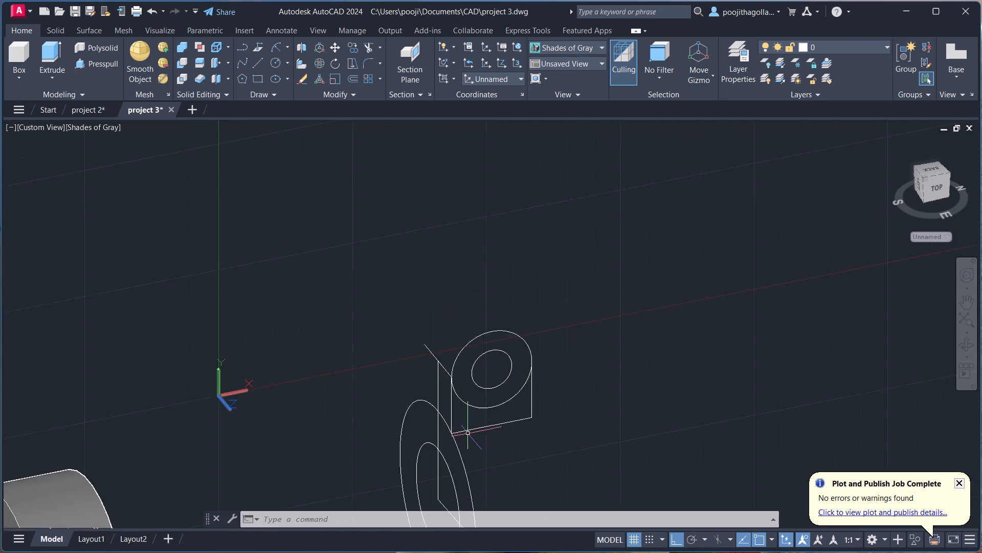
Move the lug's two circles and joined side-and-bottom outline about 205 units along the X axis, away from the large circles.
scroll(472, 432, "down", 3)
scroll(479, 448, "up", 7)
middle_click_drag(466, 421, 468, 421)
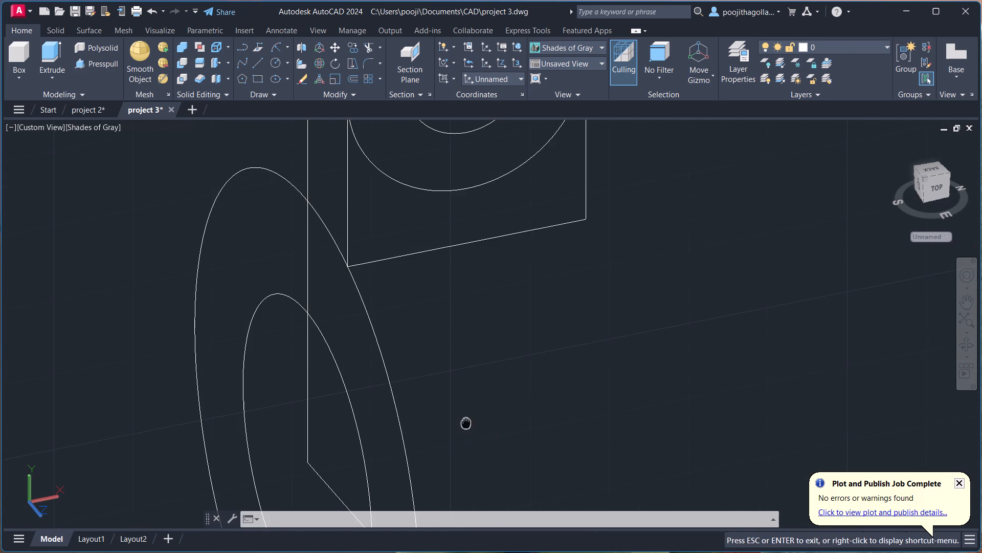
middle_click_drag(468, 421, 467, 467)
scroll(469, 416, "down", 3)
middle_click_drag(483, 399, 442, 346)
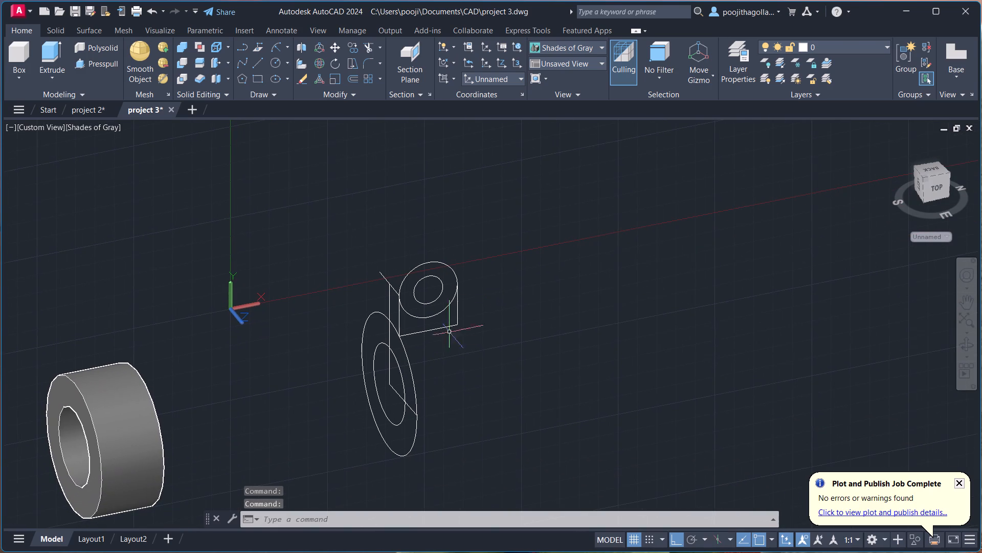
left_click(478, 252)
left_click(424, 340)
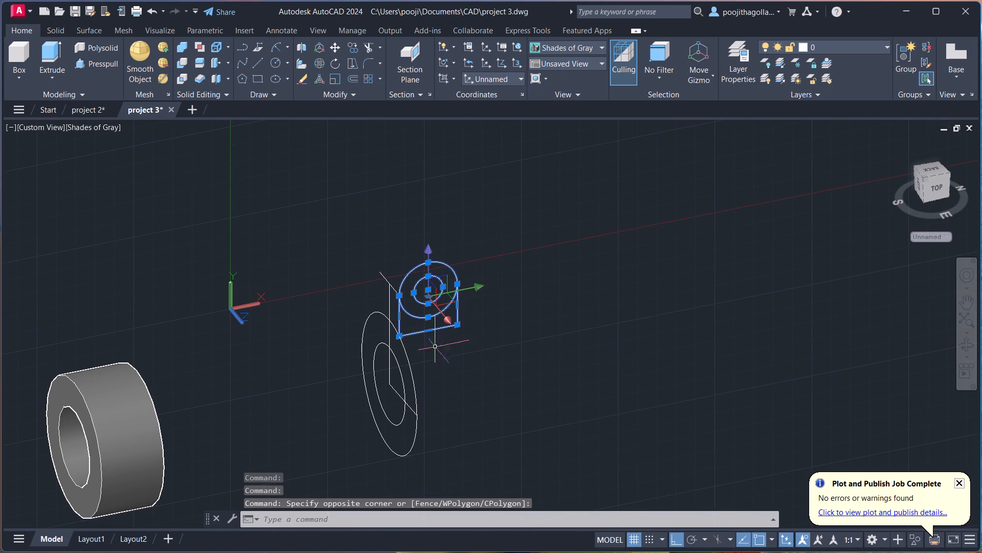
key("m")
key("Return")
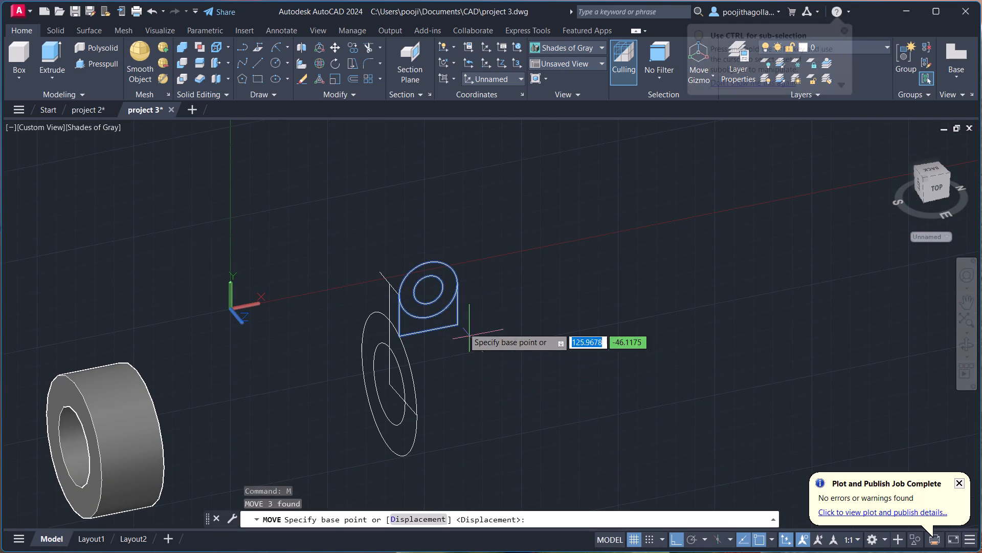
left_click(462, 324)
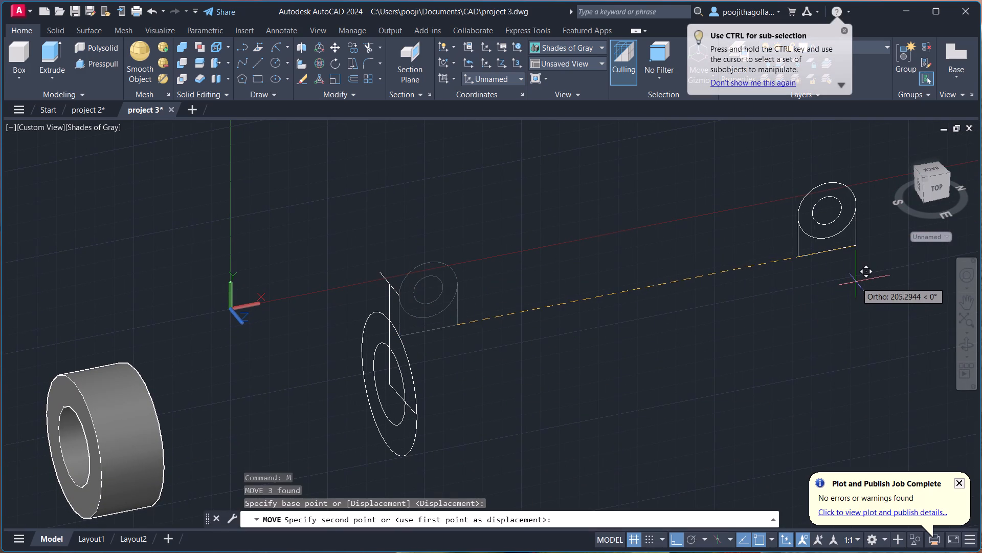
left_click(856, 282)
Examine the cylinder, guide lines and moved lug profile in the Right and Front standard views.
scroll(708, 322, "up", 1)
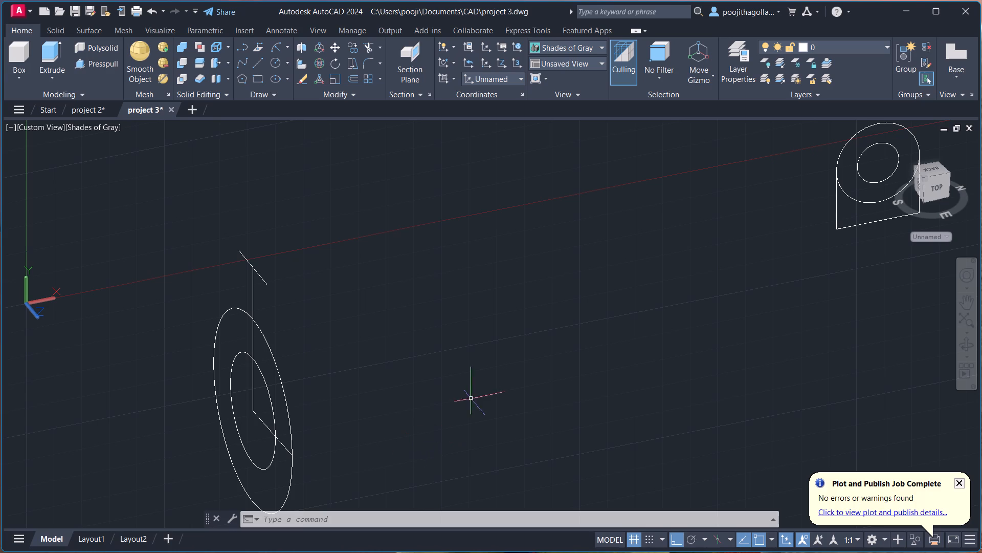
middle_click_drag(331, 419, 450, 349)
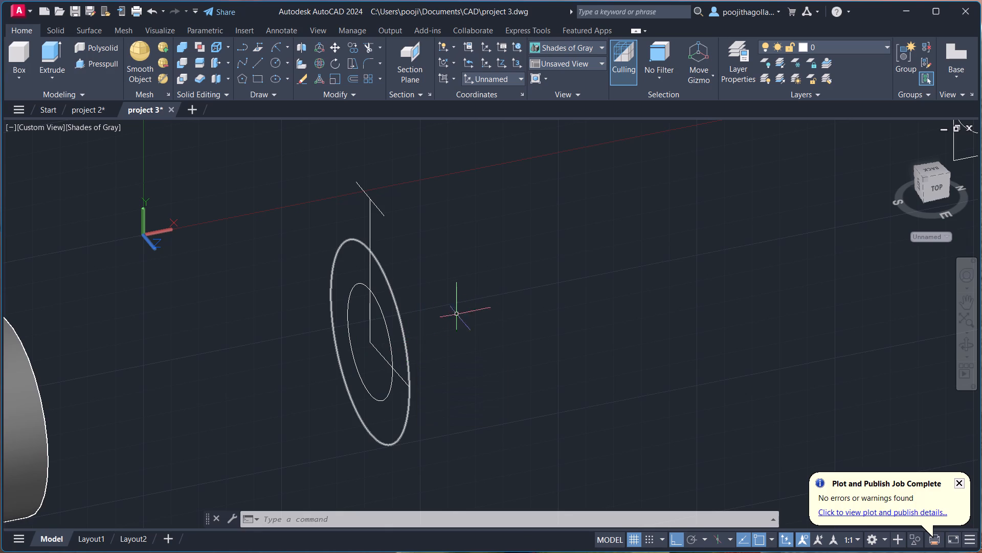
middle_click_drag(421, 298, 445, 316)
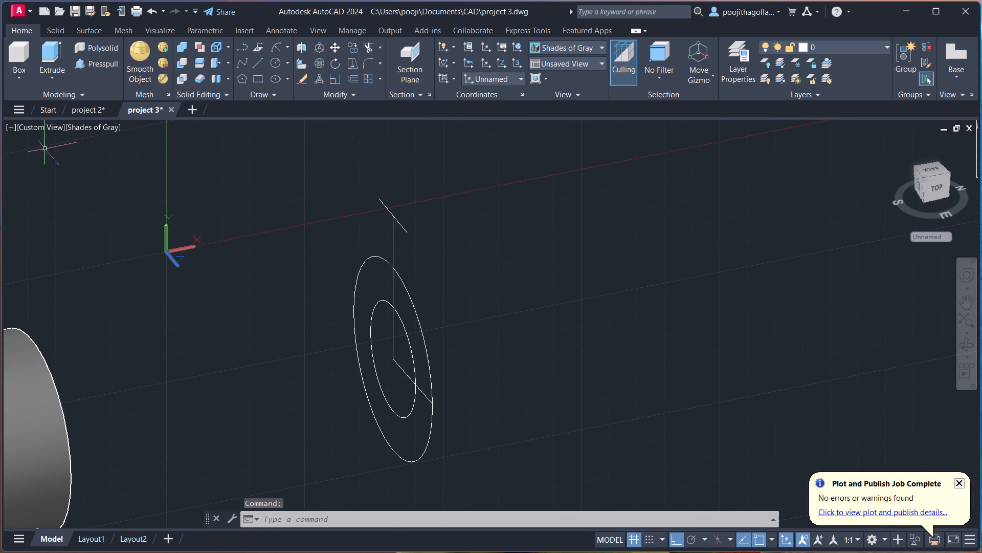
left_click(26, 129)
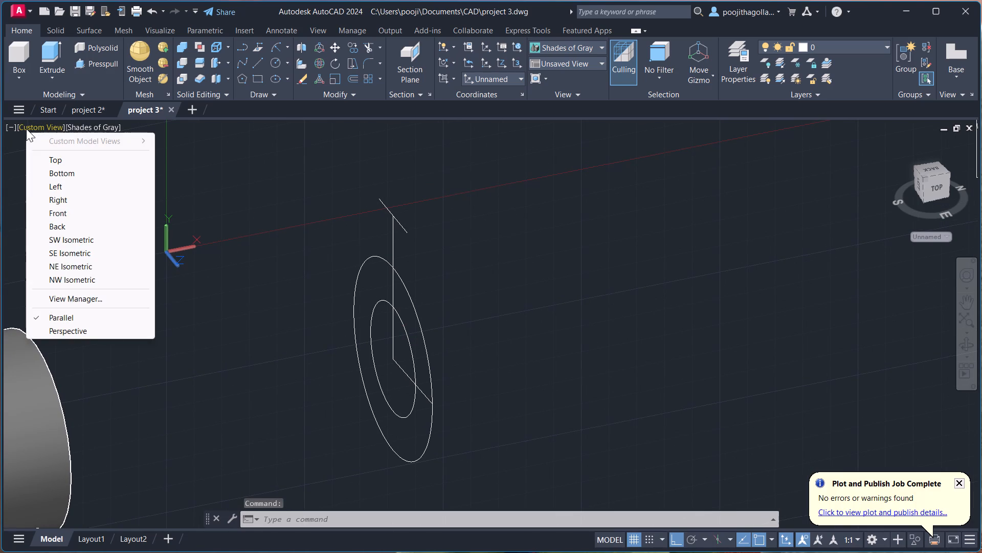
left_click(57, 204)
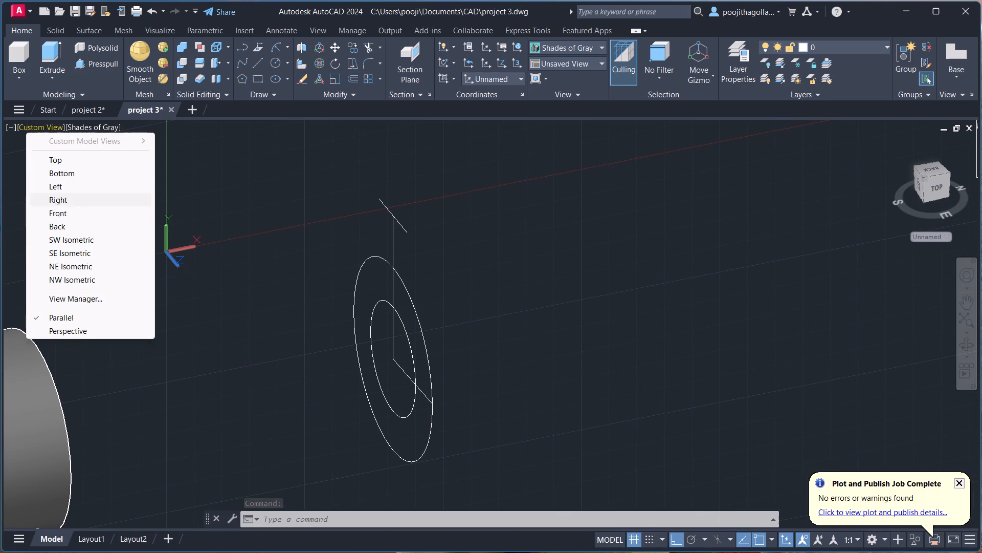
scroll(397, 288, "up", 3)
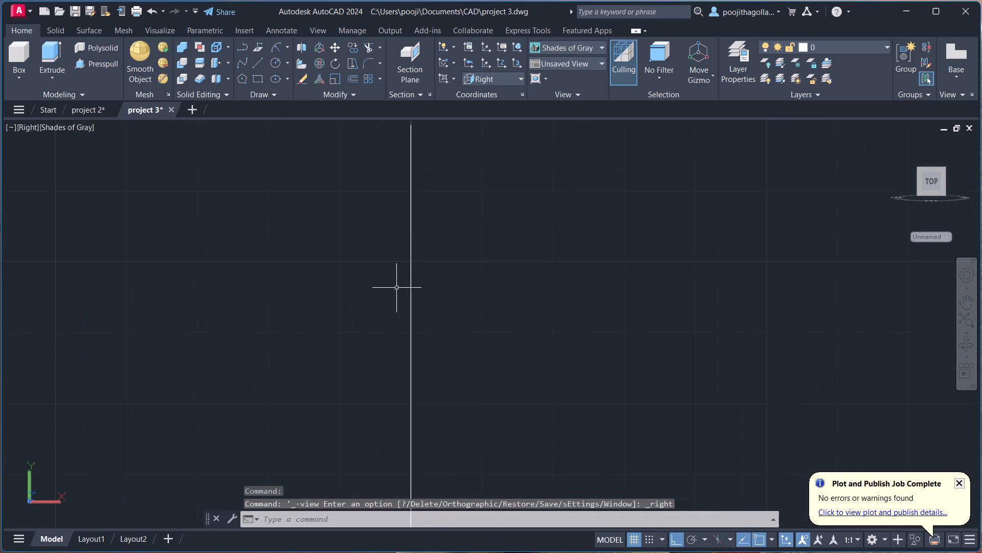
scroll(377, 282, "down", 5)
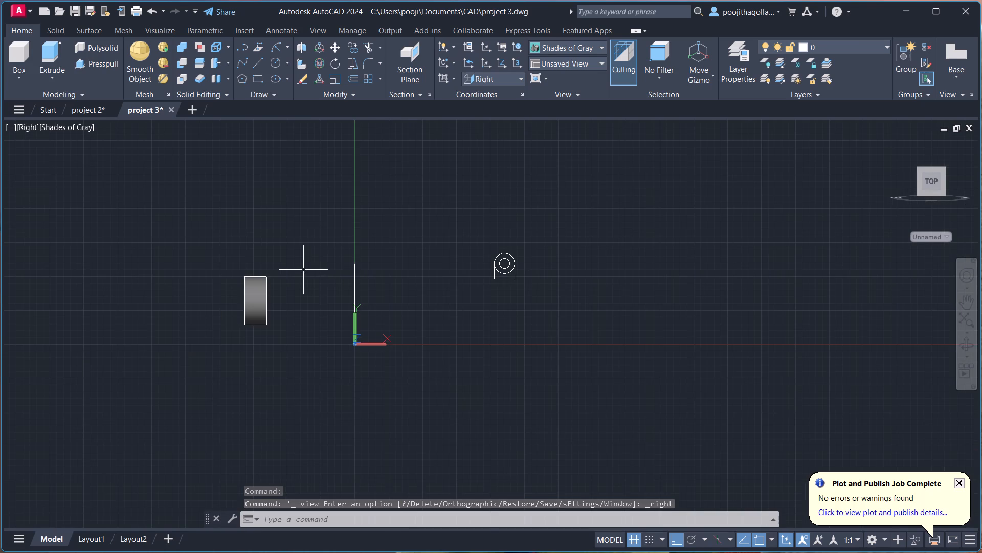
scroll(304, 270, "up", 1)
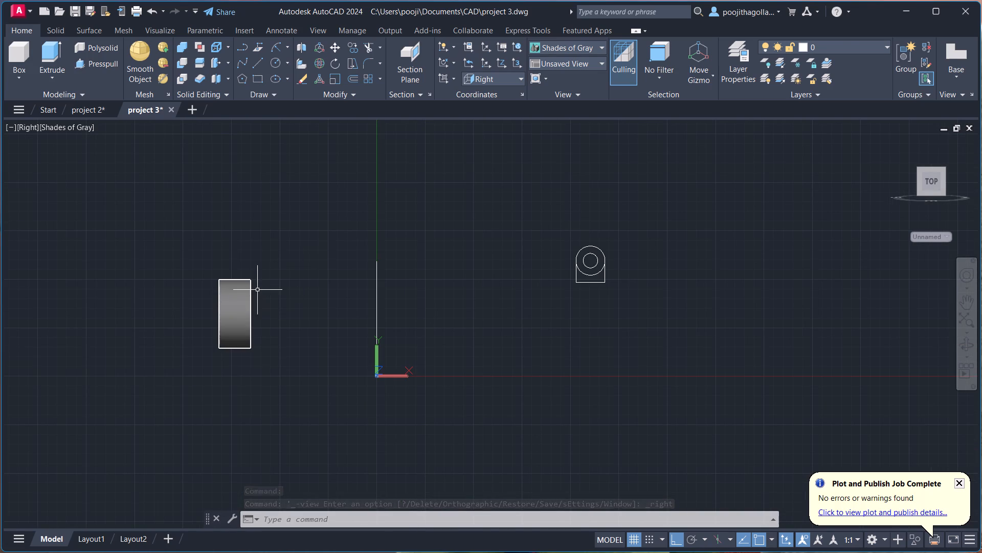
left_click(29, 133)
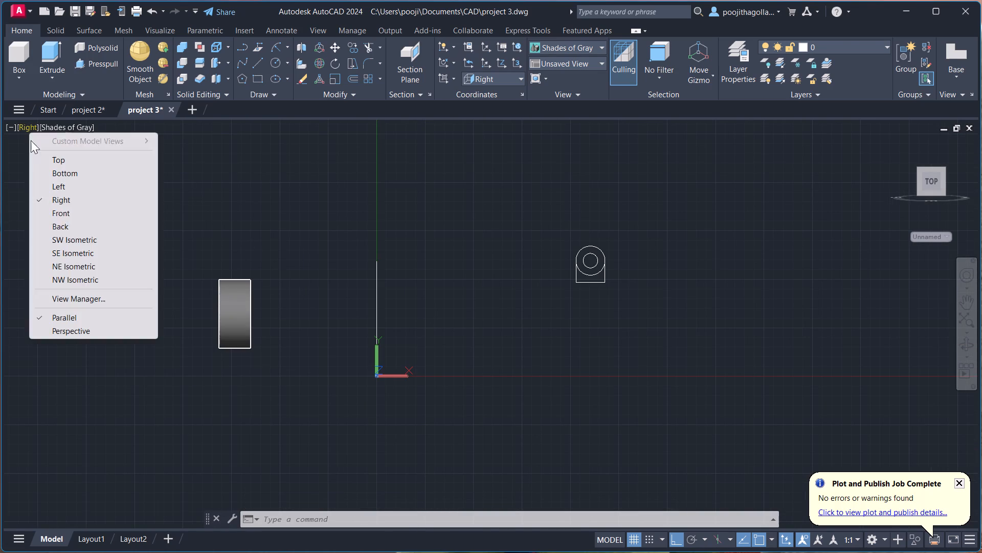
left_click(60, 214)
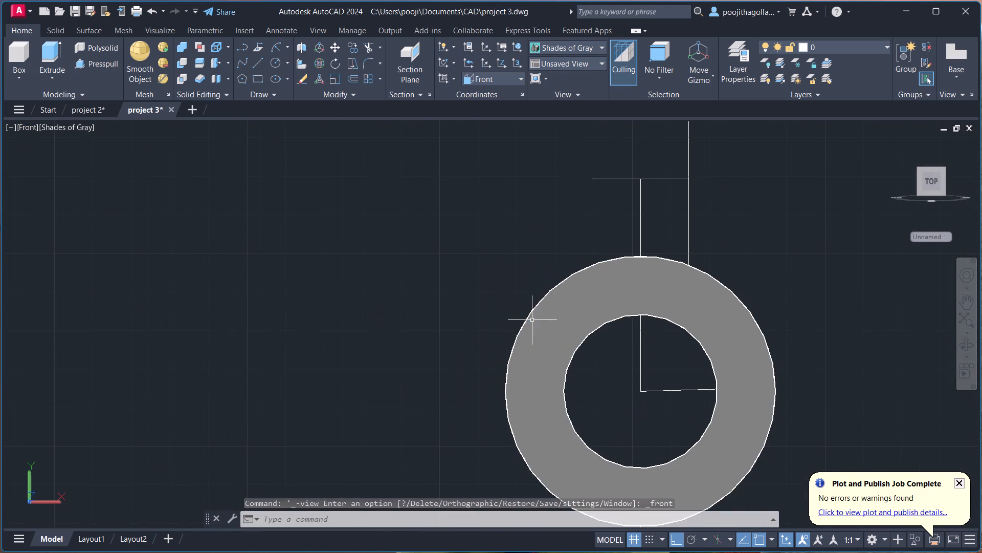
Examine the two large circles, their guide lines and the hollow cylinder from several orbited 3D angles.
left_click(967, 343)
left_click_drag(805, 324, 754, 367)
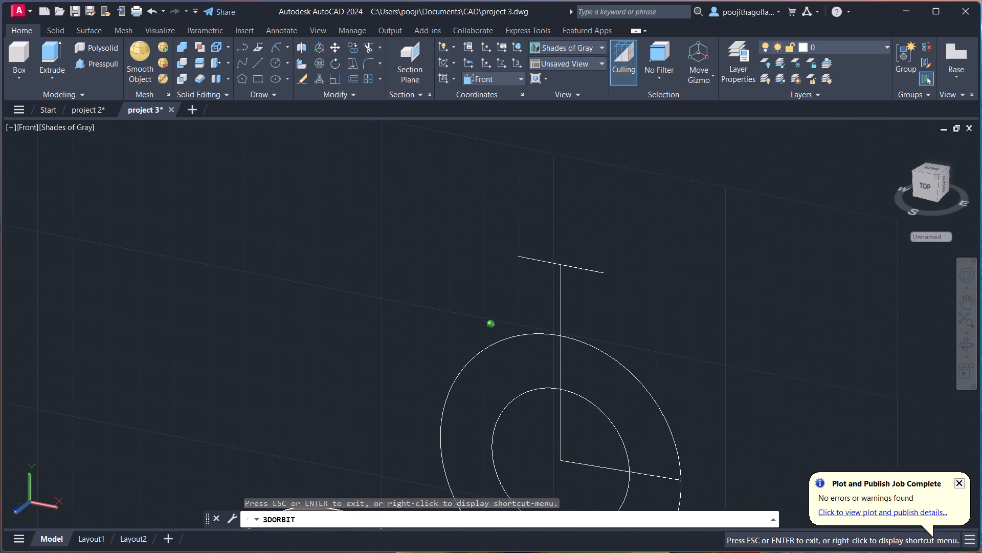
left_click_drag(754, 367, 750, 367)
scroll(706, 353, "down", 2)
middle_click_drag(704, 354, 575, 265)
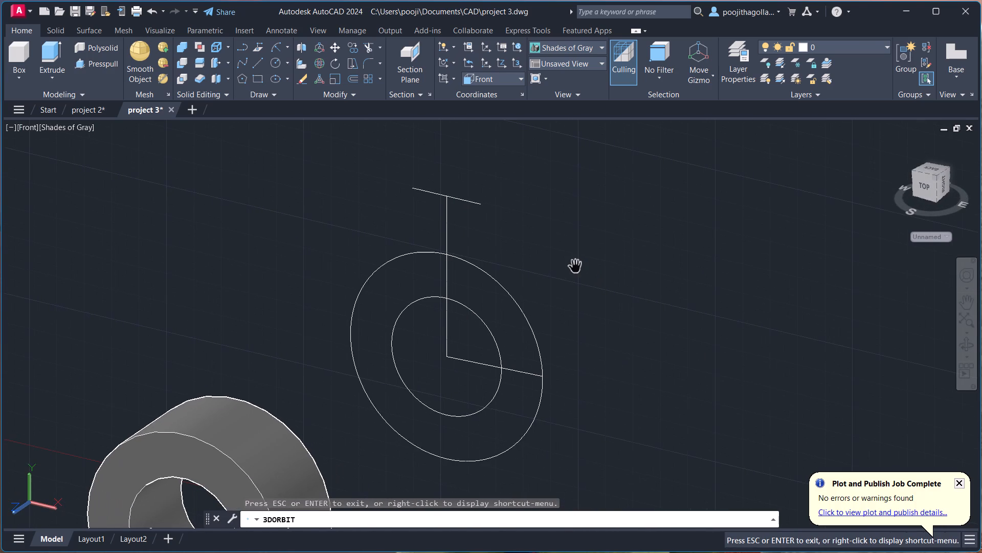
key("Escape")
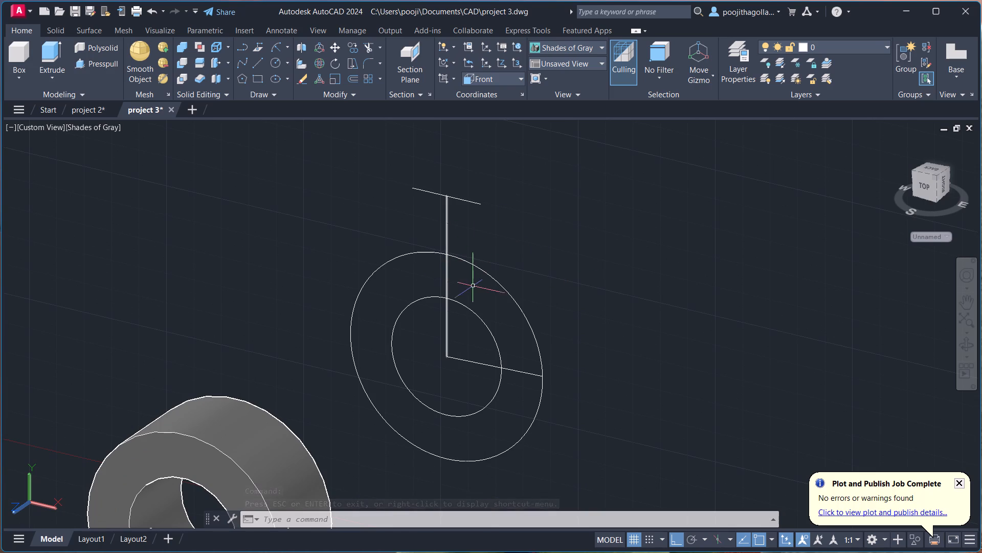
left_click(105, 61)
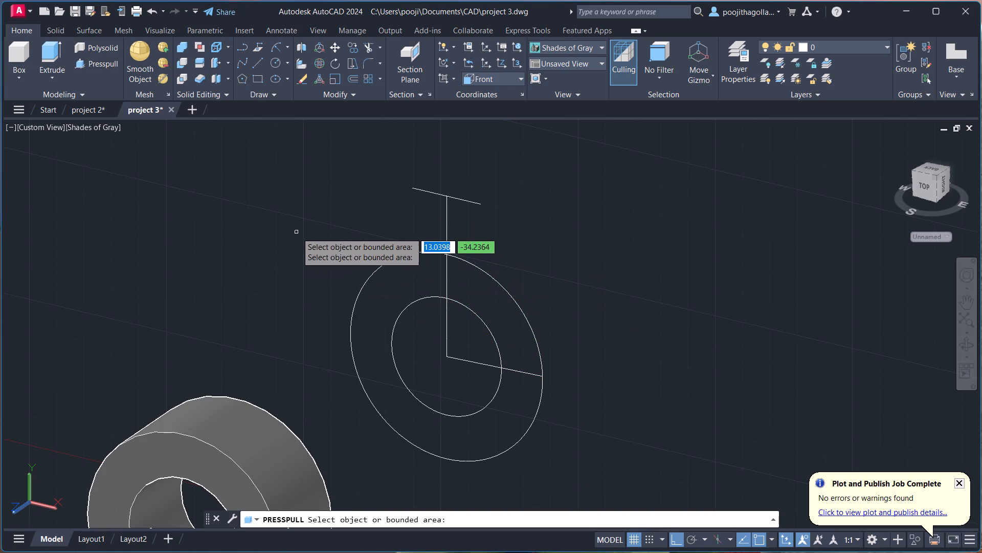
key("Escape")
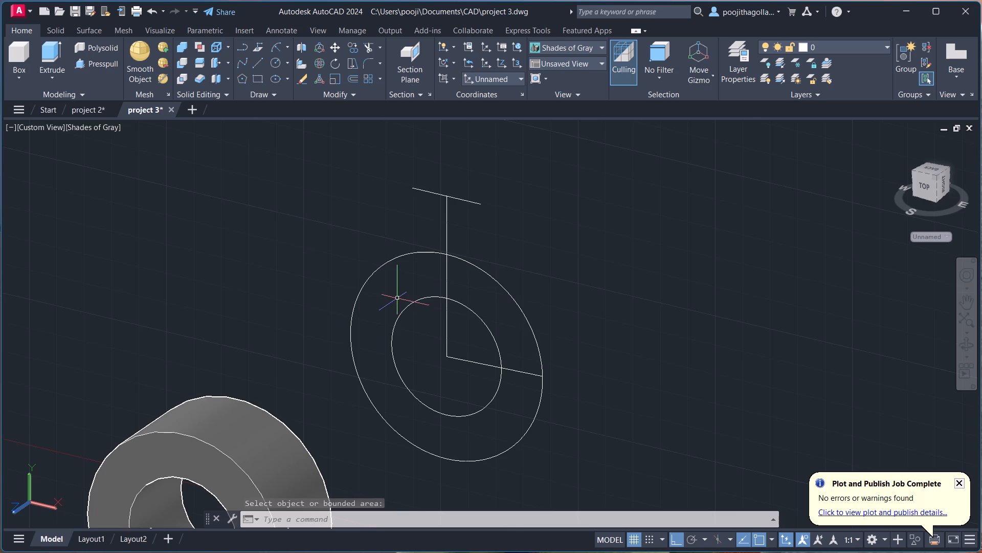
middle_click_drag(589, 246, 541, 258)
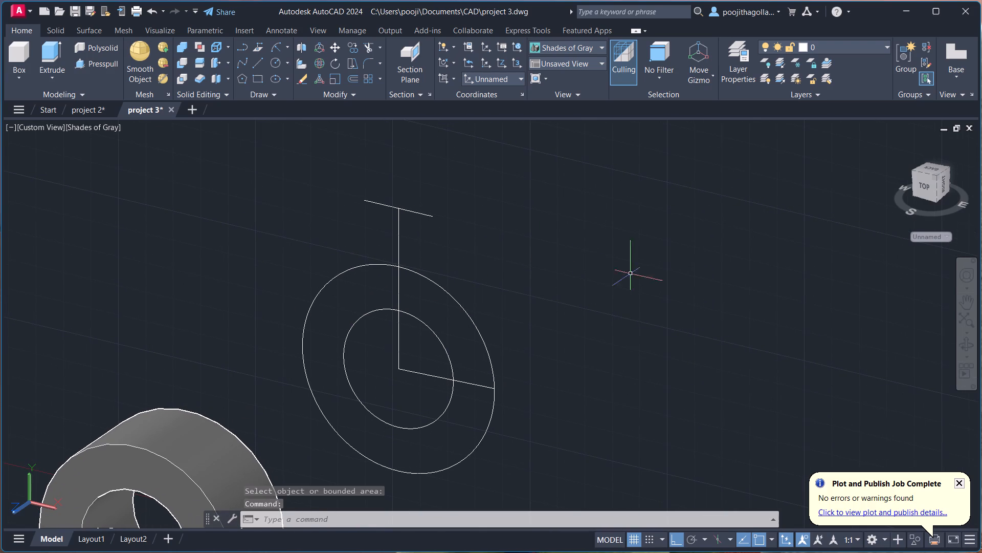
left_click(966, 345)
left_click_drag(602, 280, 590, 287)
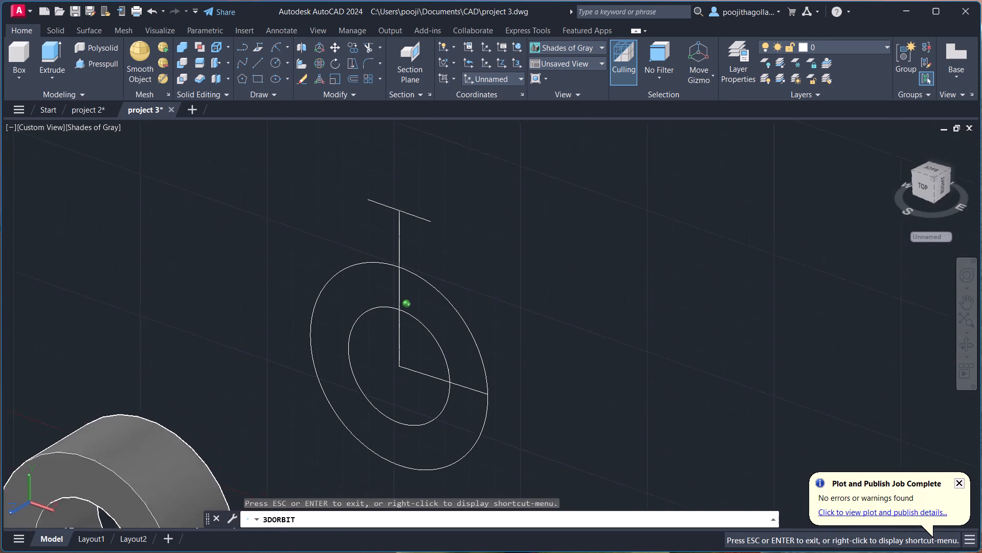
left_click_drag(590, 287, 564, 281)
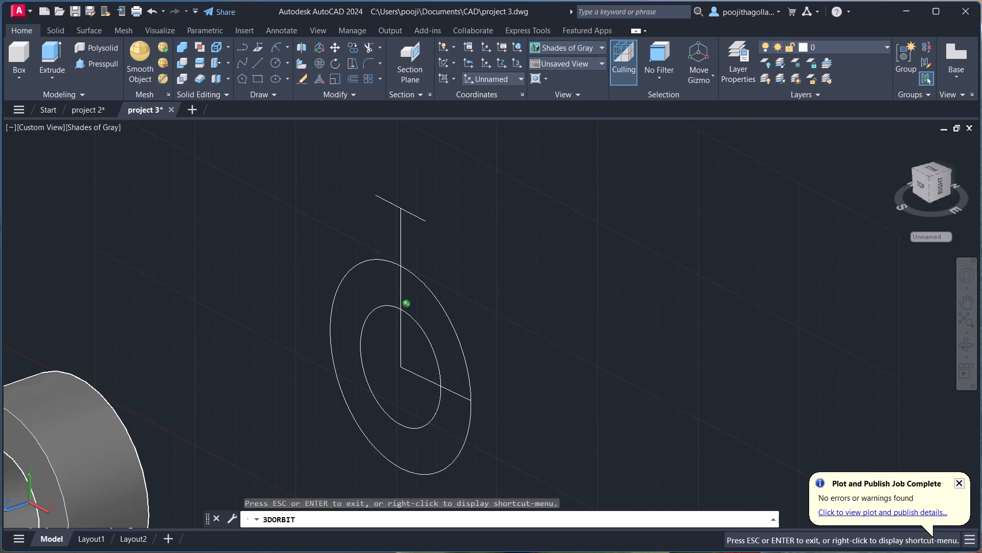
left_click_drag(564, 281, 532, 294)
scroll(458, 294, "up", 3)
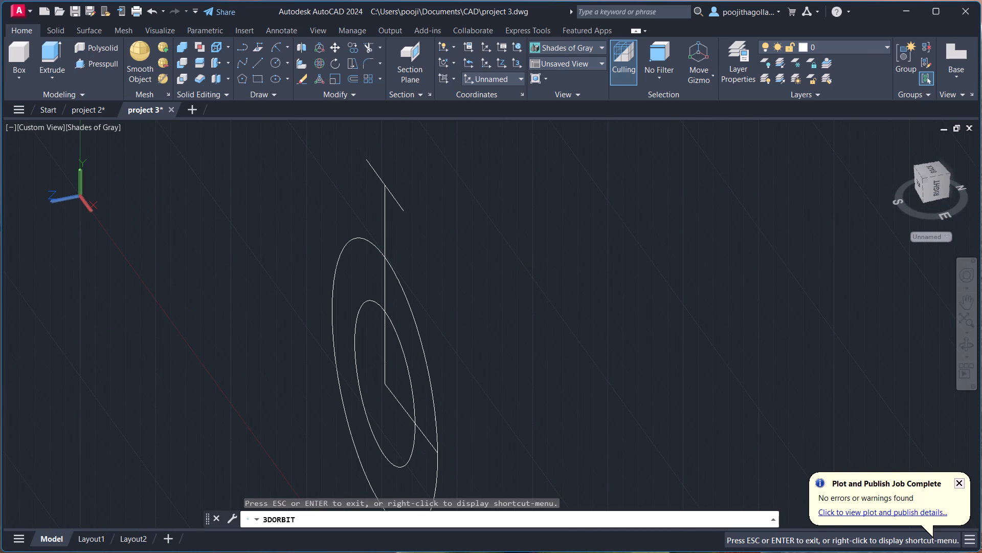
key("Escape")
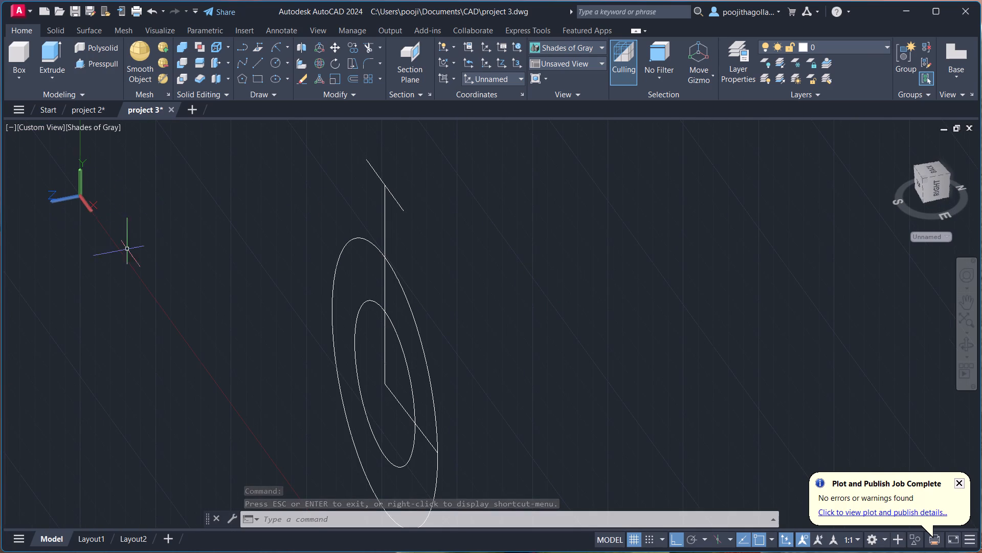
In the Front view, move the hollow cylinder about 162 units in the negative X direction, away from the circles.
left_click(42, 130)
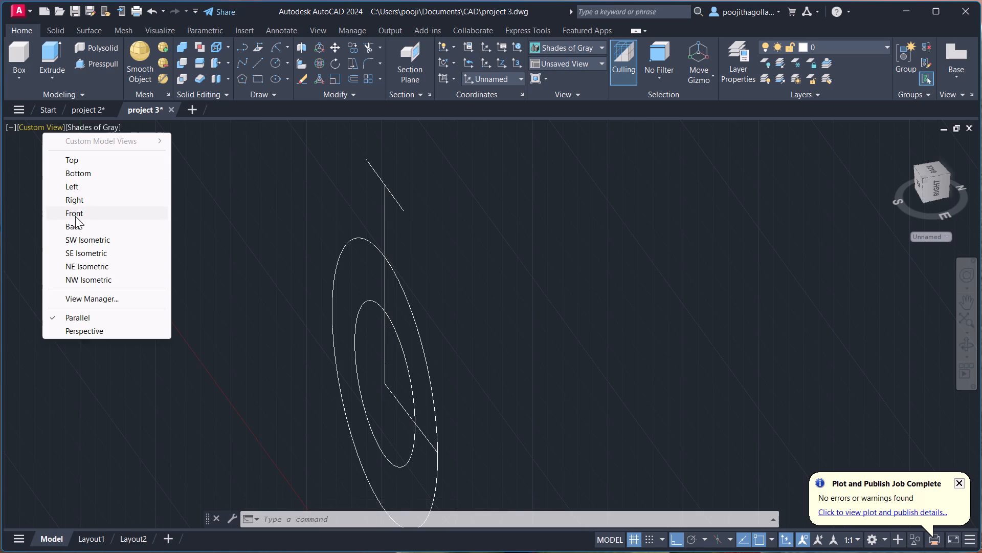
left_click(75, 216)
middle_click(559, 259)
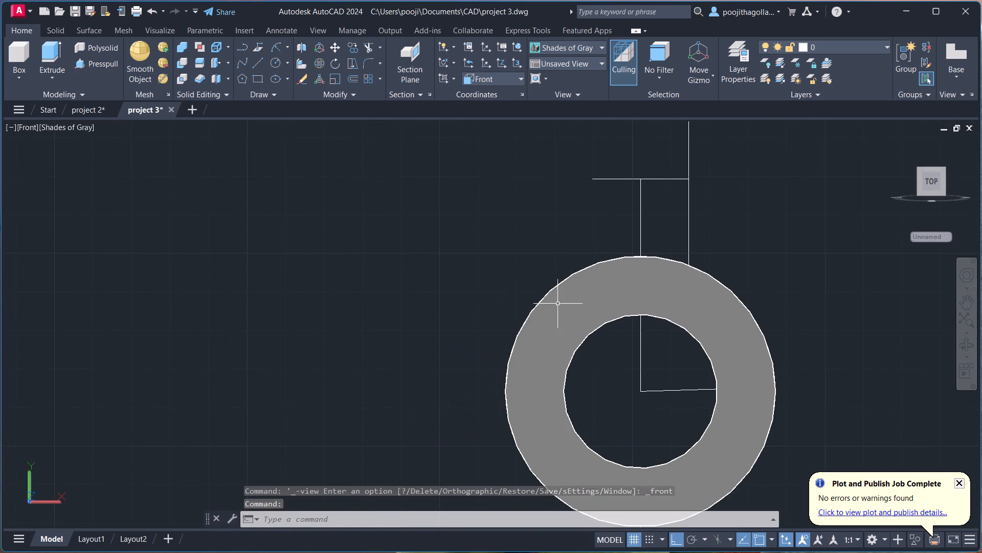
left_click(560, 317)
key("m")
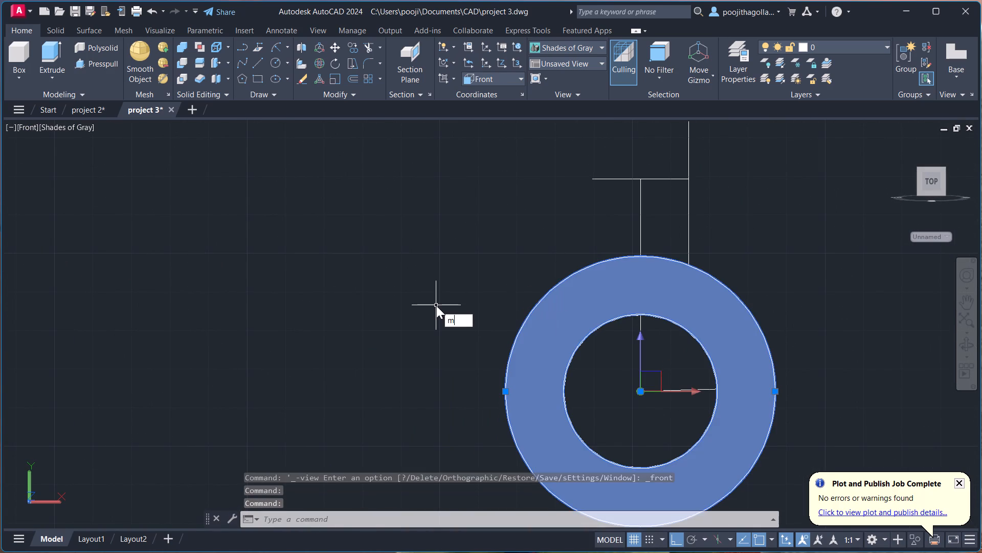
key("Return")
left_click(576, 310)
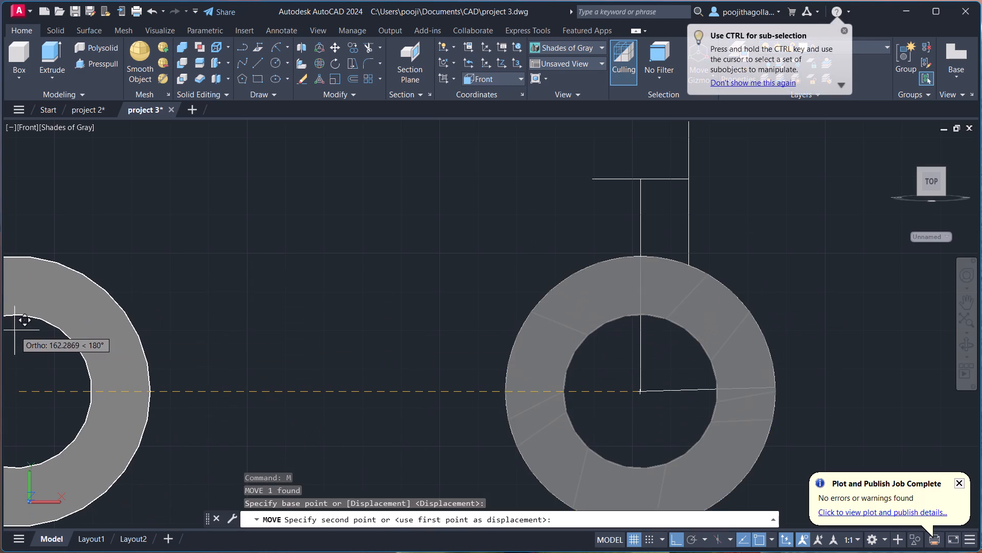
left_click(15, 331)
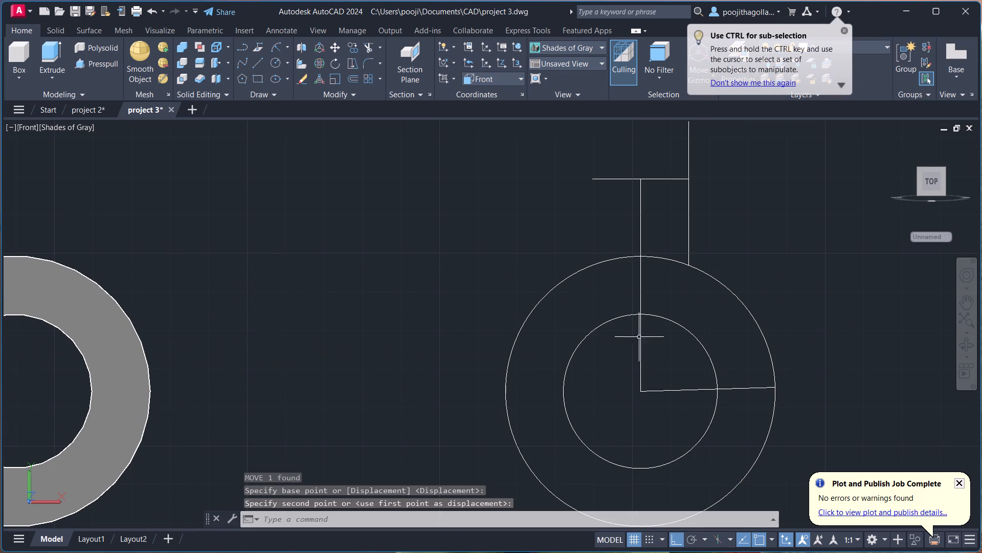
In the Front view, move the lug's two circles and joined outline farther along positive X, clear of the large circles and guide lines.
left_click(965, 343)
left_click_drag(857, 336, 829, 305)
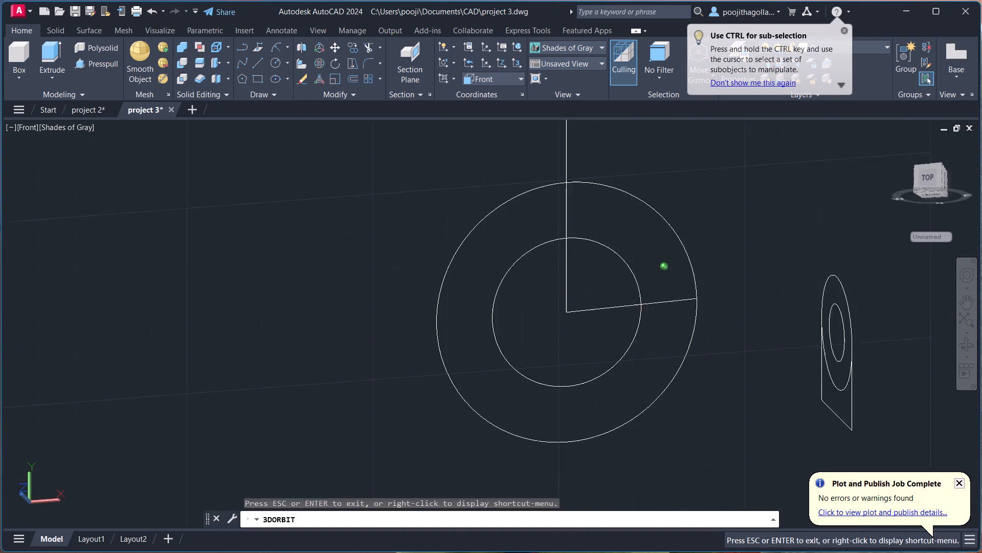
left_click_drag(829, 305, 848, 330)
middle_click_drag(673, 330, 590, 311)
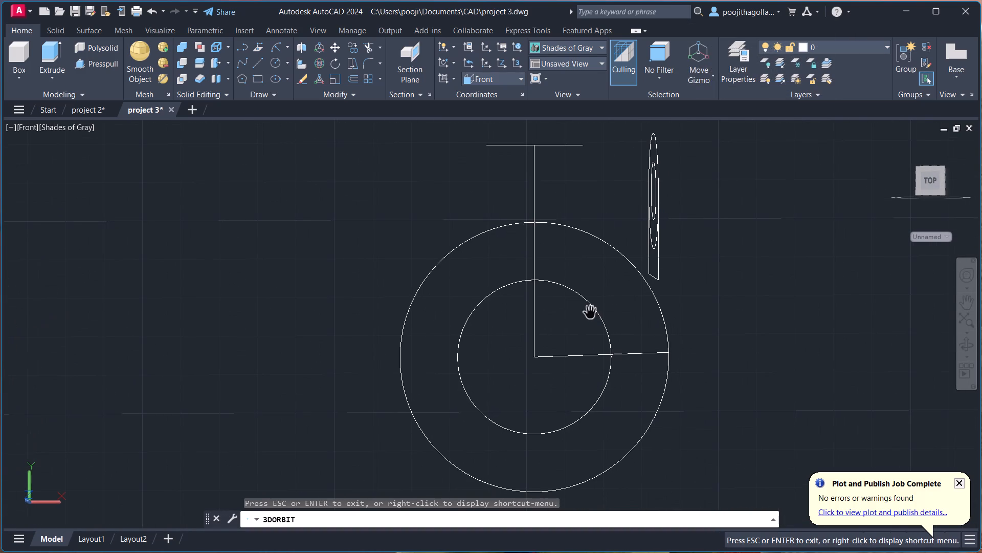
key("Escape")
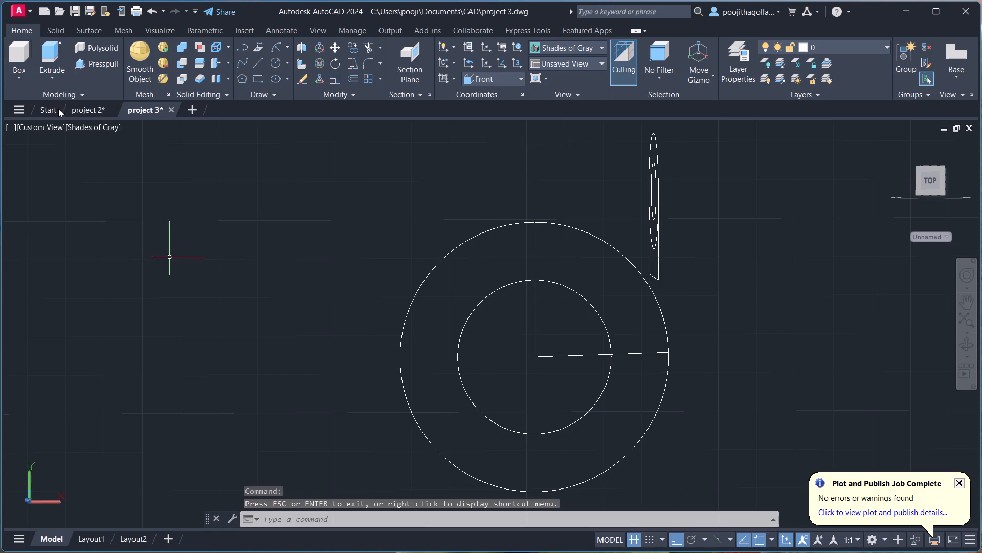
left_click(28, 132)
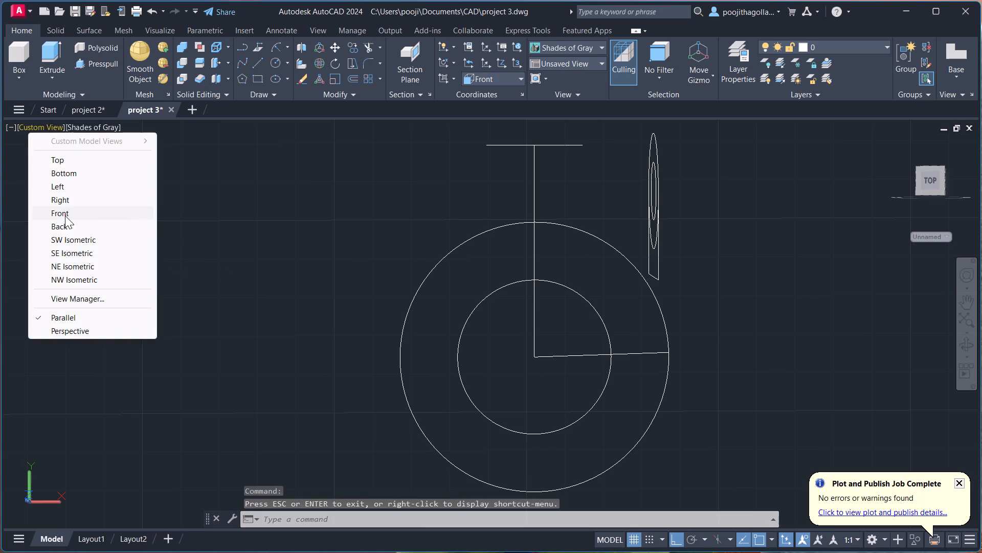
left_click(63, 210)
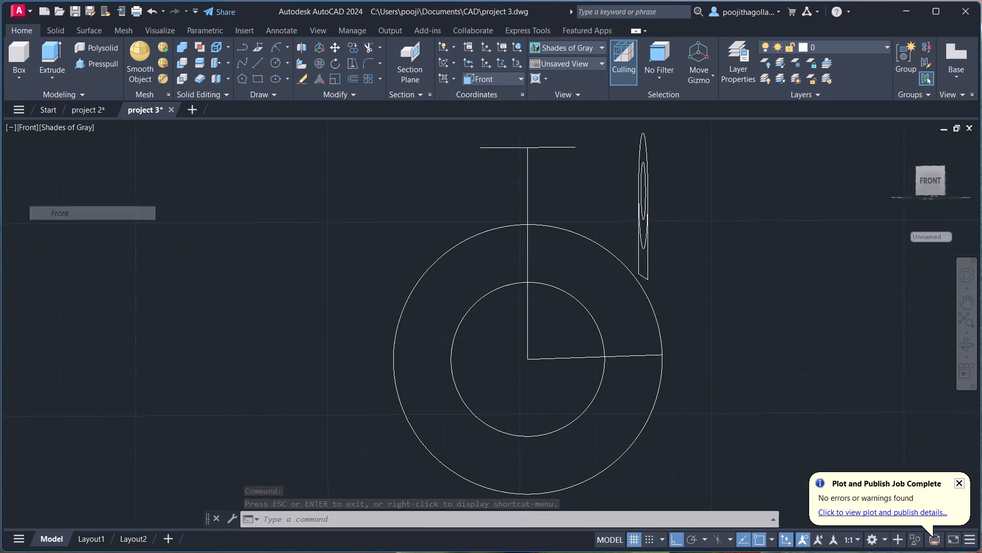
middle_click_drag(665, 332, 416, 322)
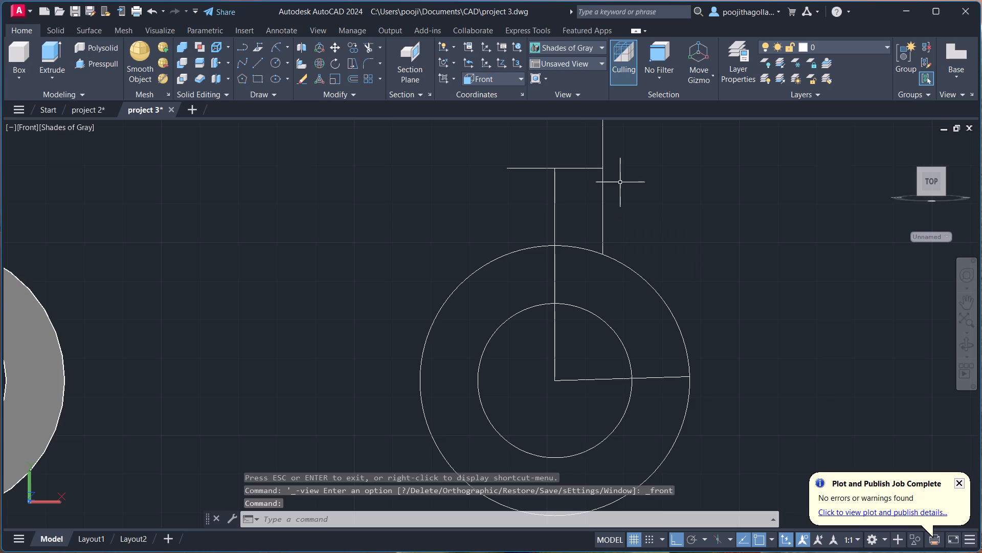
middle_click_drag(646, 182, 645, 207)
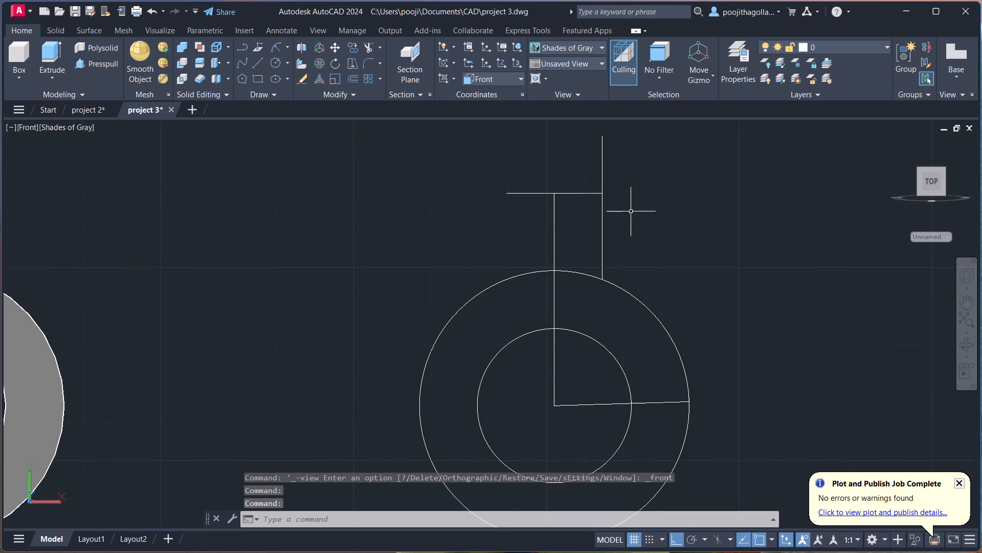
left_click_drag(632, 211, 618, 220)
left_click(583, 241)
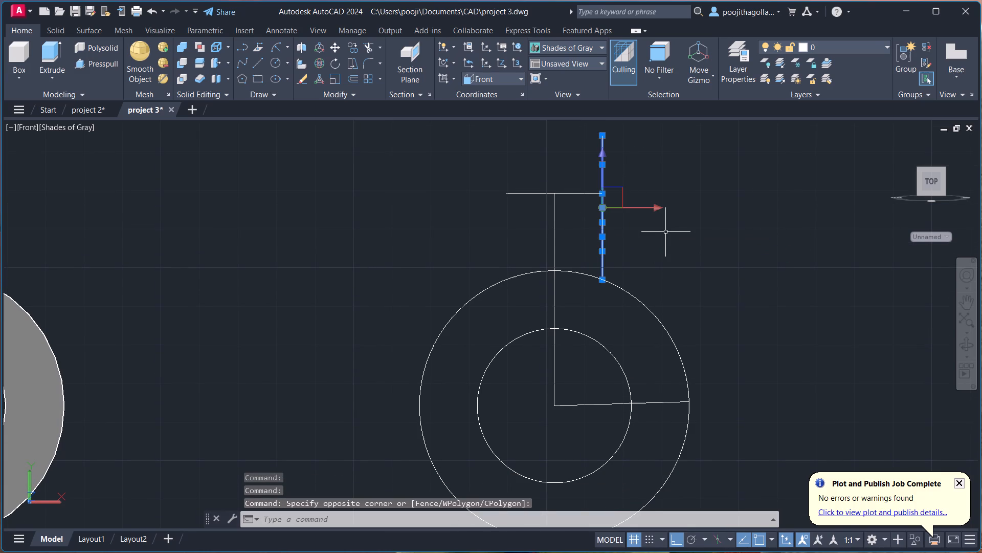
key("m")
key("Return")
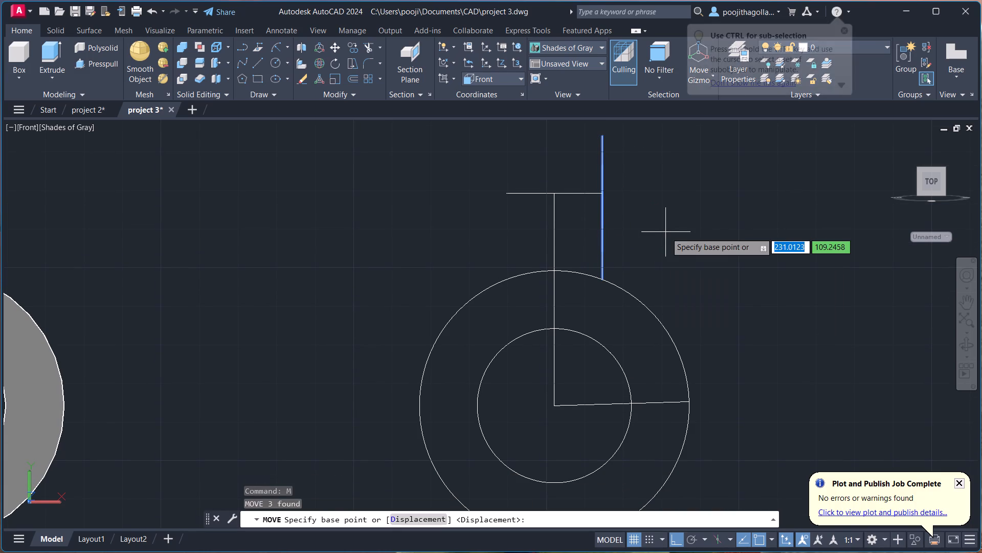
left_click(604, 246)
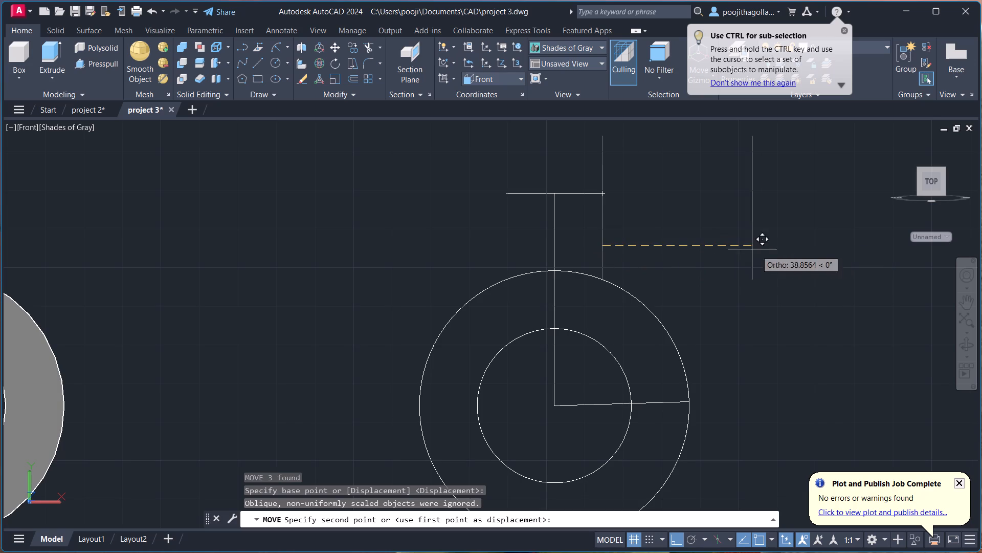
left_click(788, 248)
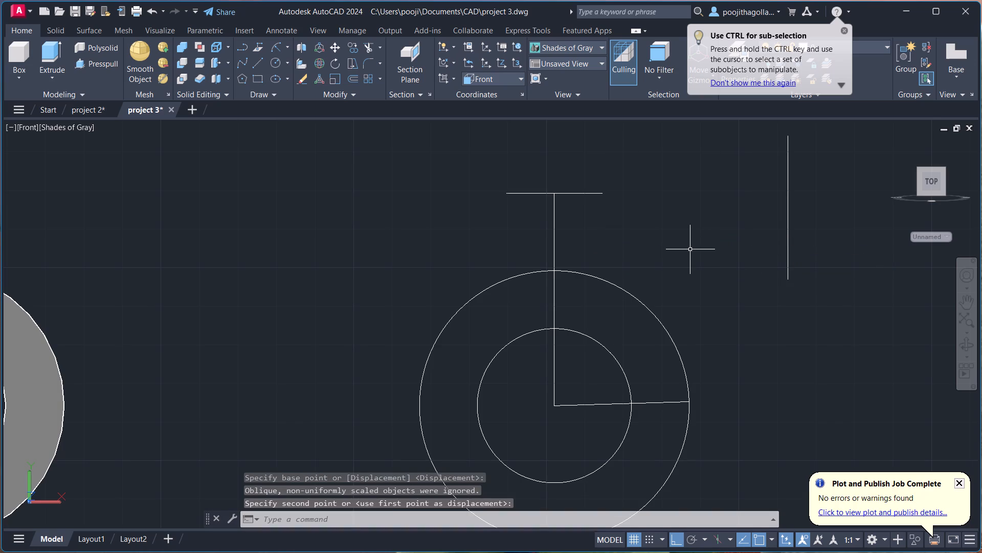
key("Escape")
Draw a vertical line from the horizontal guide line's right end down to a point inside the large outer circle.
key("l")
key("Return")
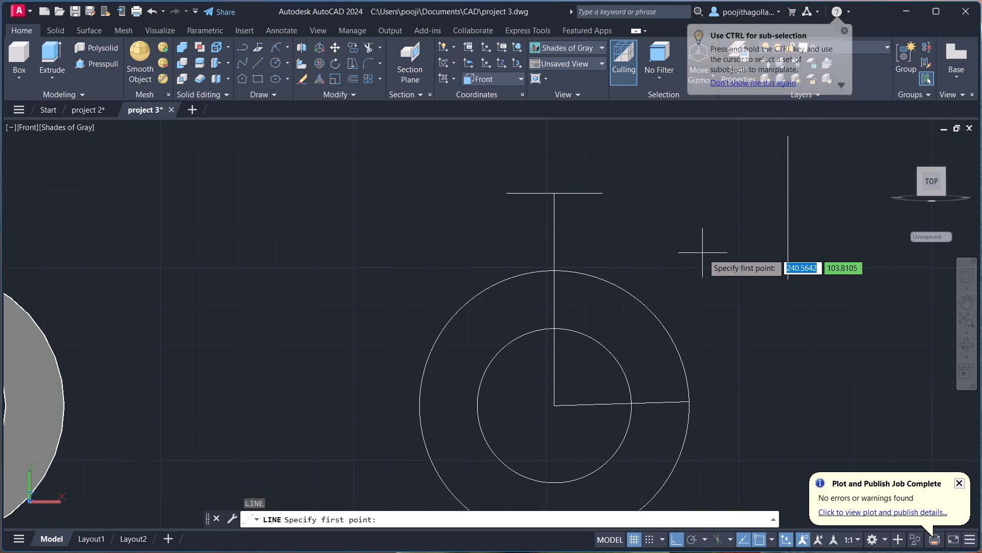
scroll(572, 198, "up", 2)
left_click_drag(636, 189, 635, 194)
left_click(644, 417)
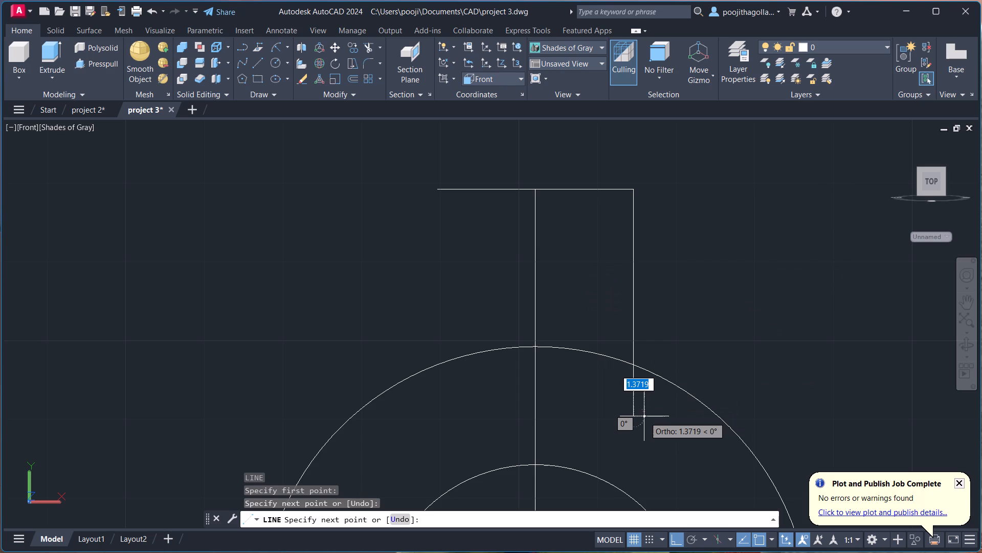
key("Escape")
Trim the part of the new vertical line that extends inside the large outer circle.
key("r")
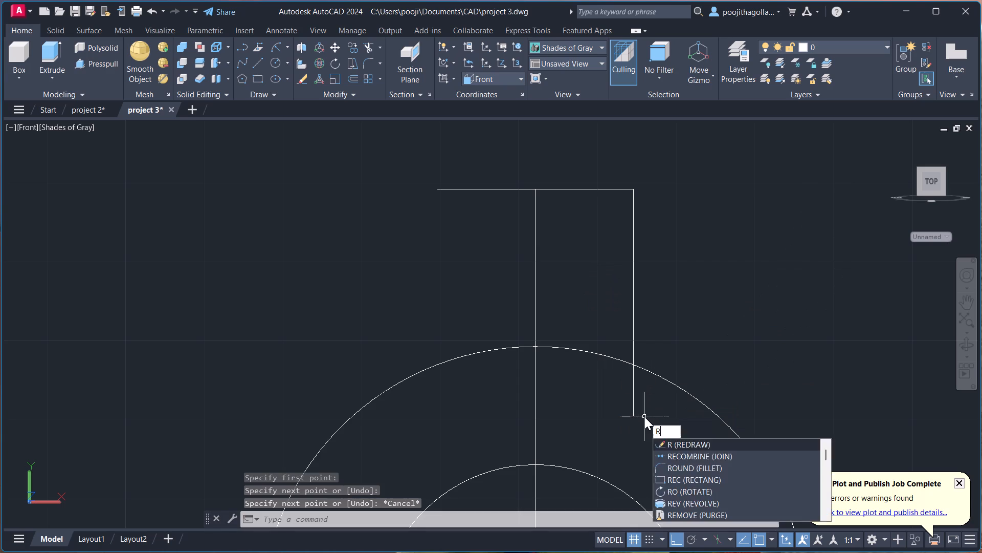
key("Escape")
key("y")
key("BackSpace")
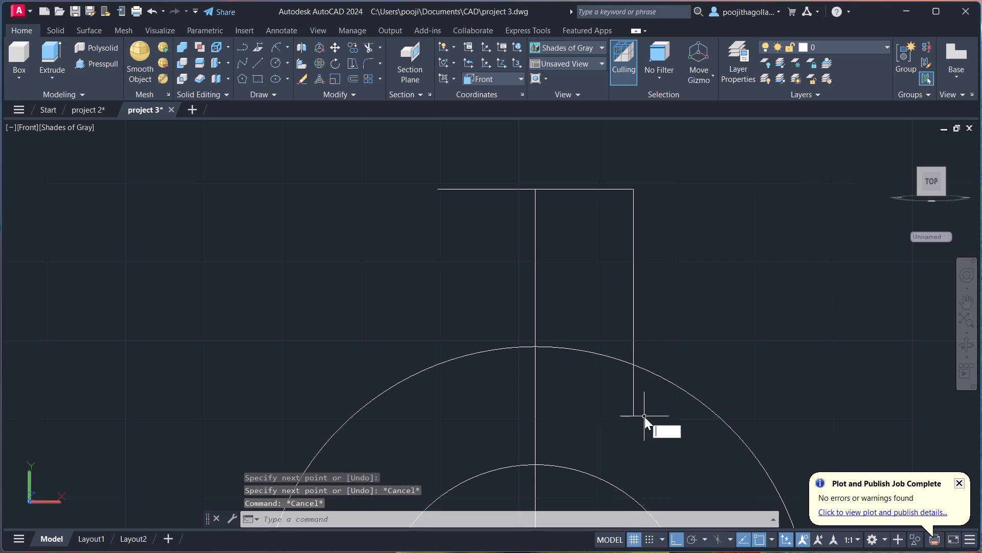
type("tr")
key("Return")
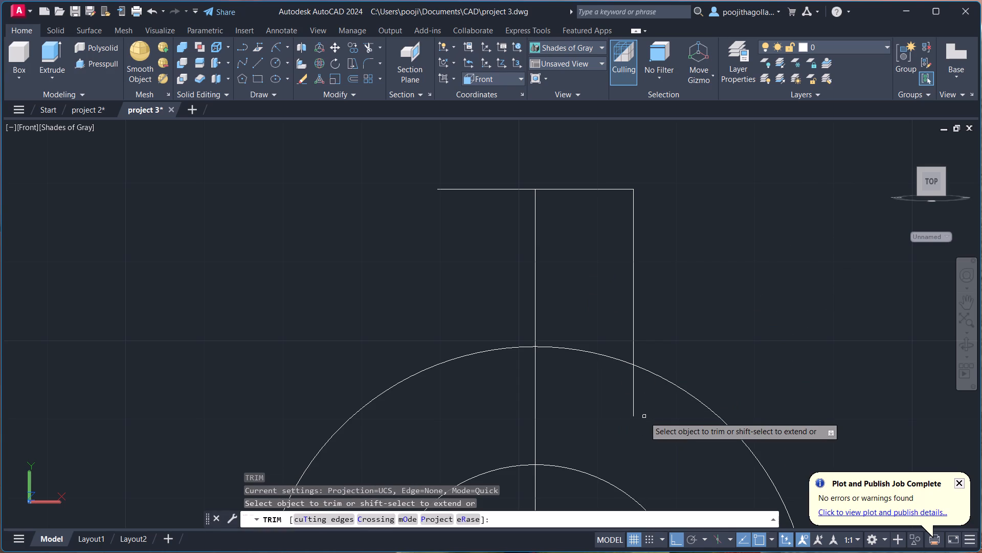
scroll(644, 417, "up", 3)
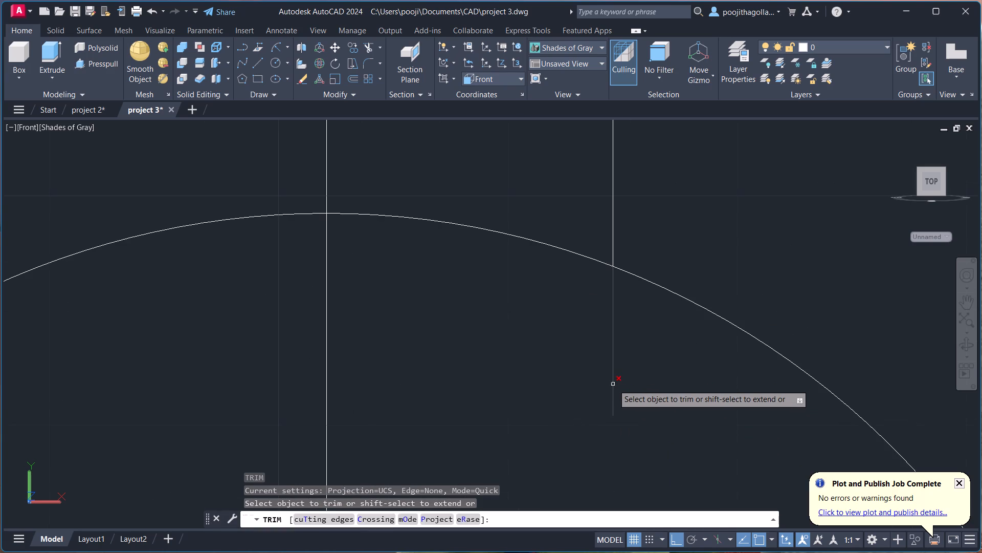
left_click(613, 385)
scroll(613, 385, "down", 2)
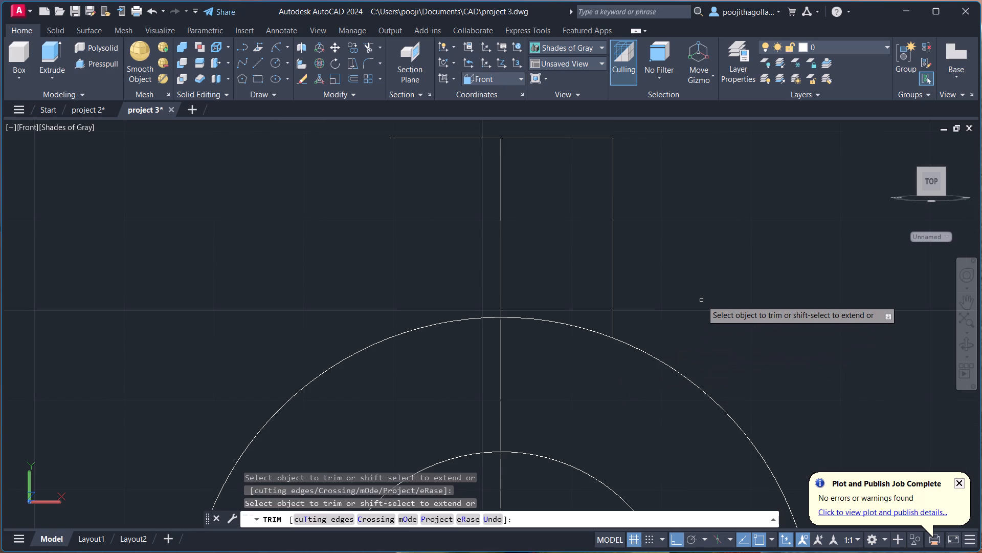
key("Escape")
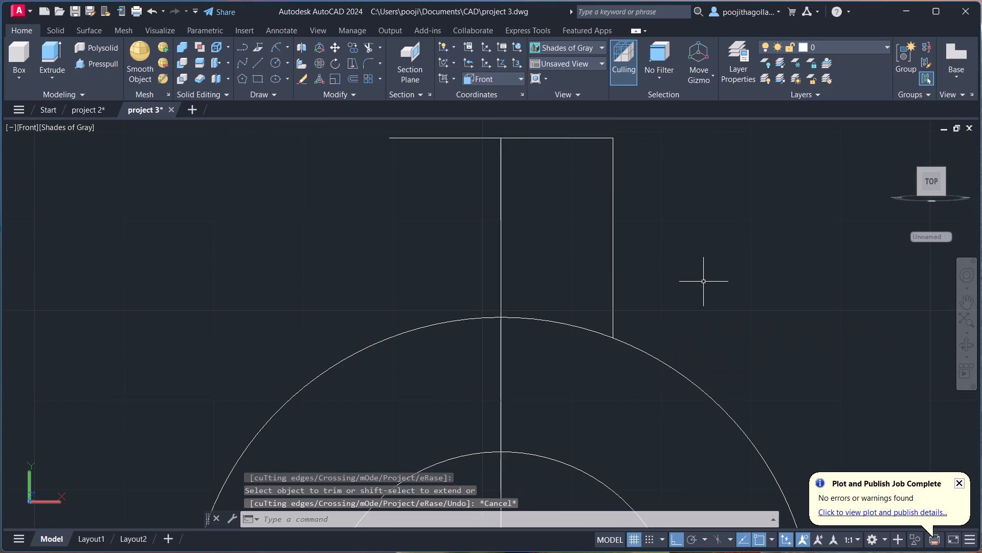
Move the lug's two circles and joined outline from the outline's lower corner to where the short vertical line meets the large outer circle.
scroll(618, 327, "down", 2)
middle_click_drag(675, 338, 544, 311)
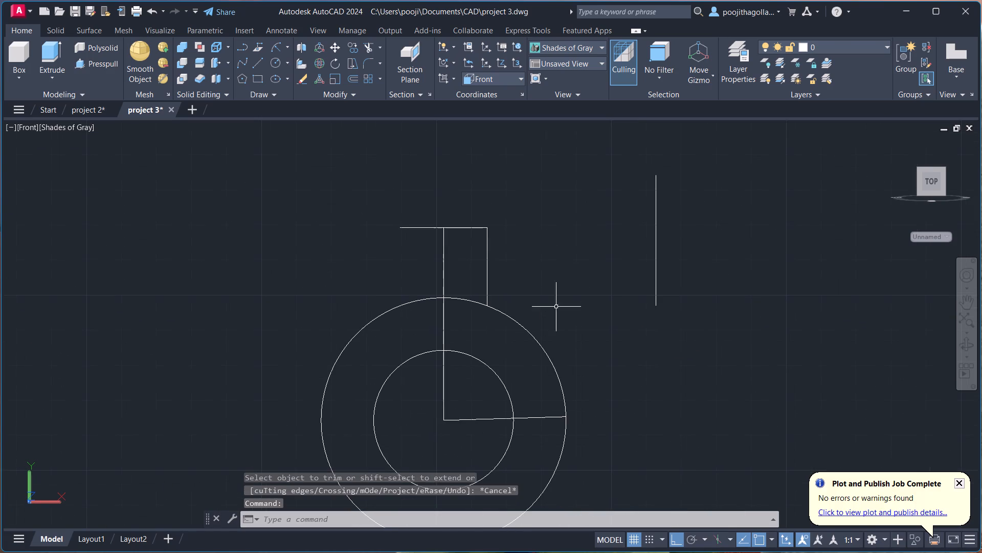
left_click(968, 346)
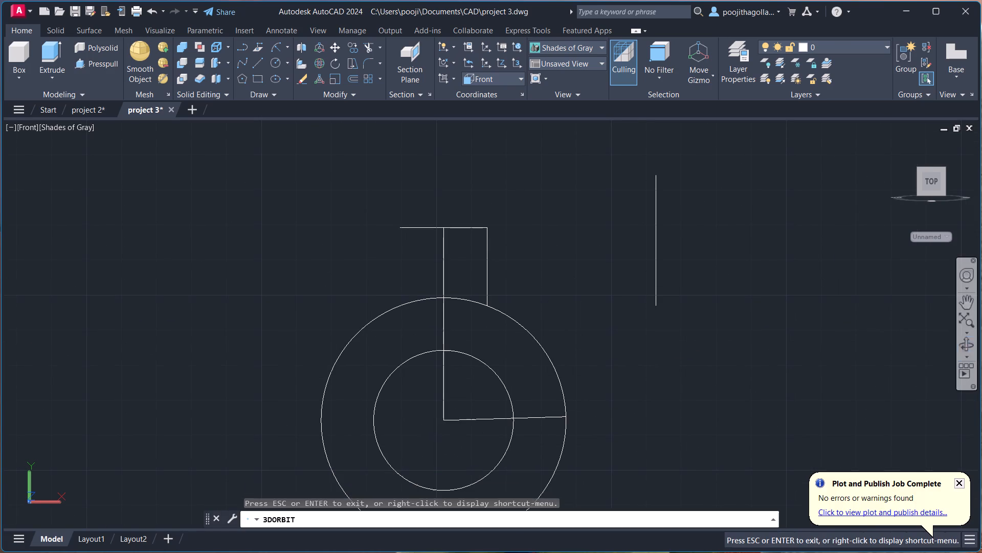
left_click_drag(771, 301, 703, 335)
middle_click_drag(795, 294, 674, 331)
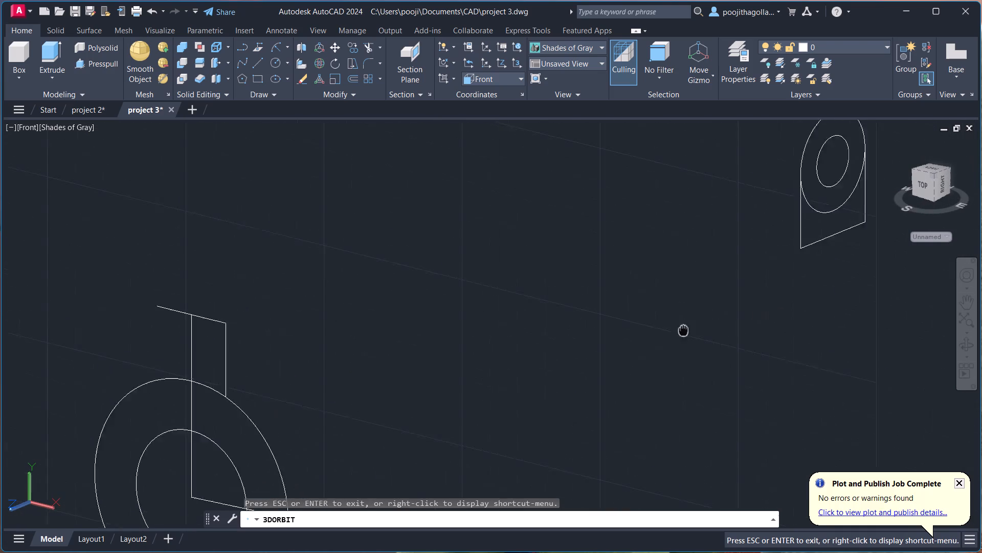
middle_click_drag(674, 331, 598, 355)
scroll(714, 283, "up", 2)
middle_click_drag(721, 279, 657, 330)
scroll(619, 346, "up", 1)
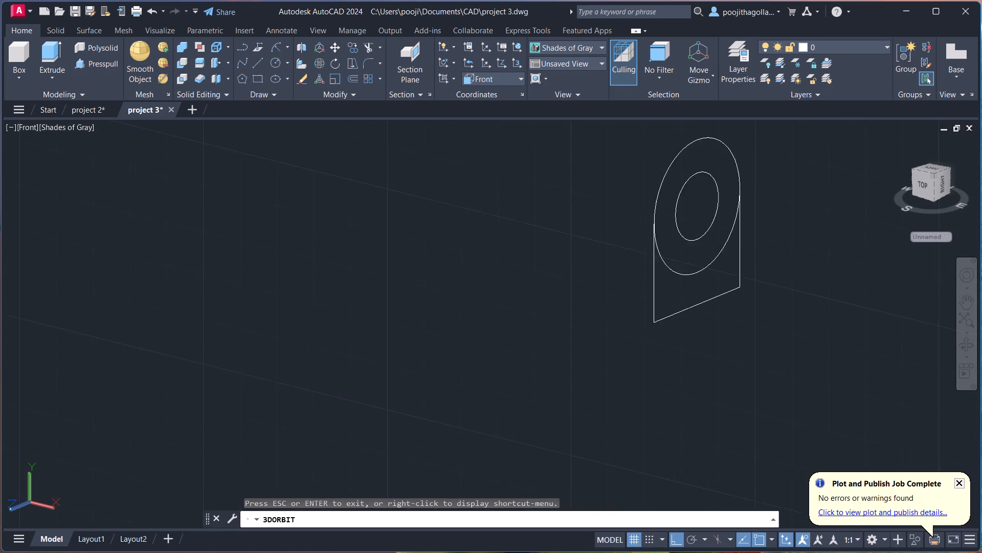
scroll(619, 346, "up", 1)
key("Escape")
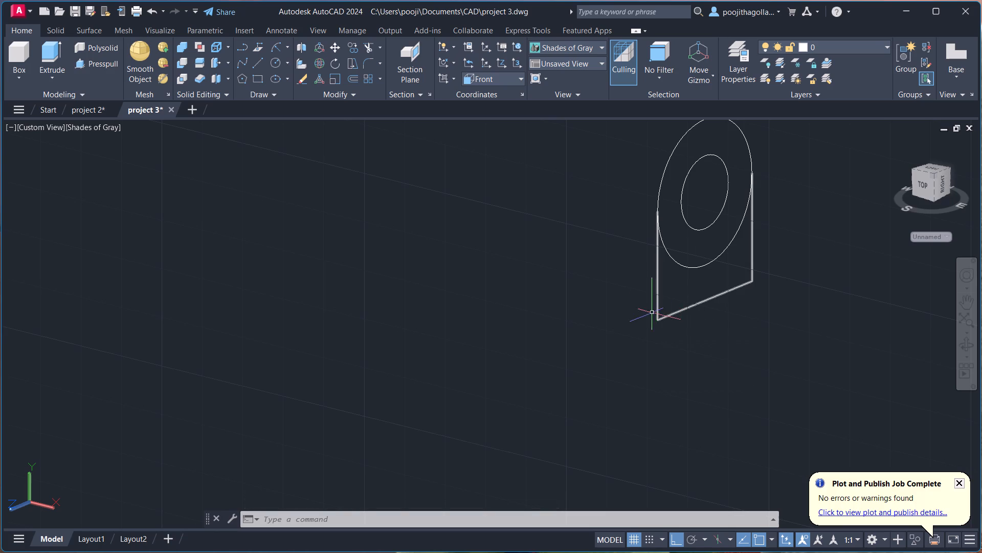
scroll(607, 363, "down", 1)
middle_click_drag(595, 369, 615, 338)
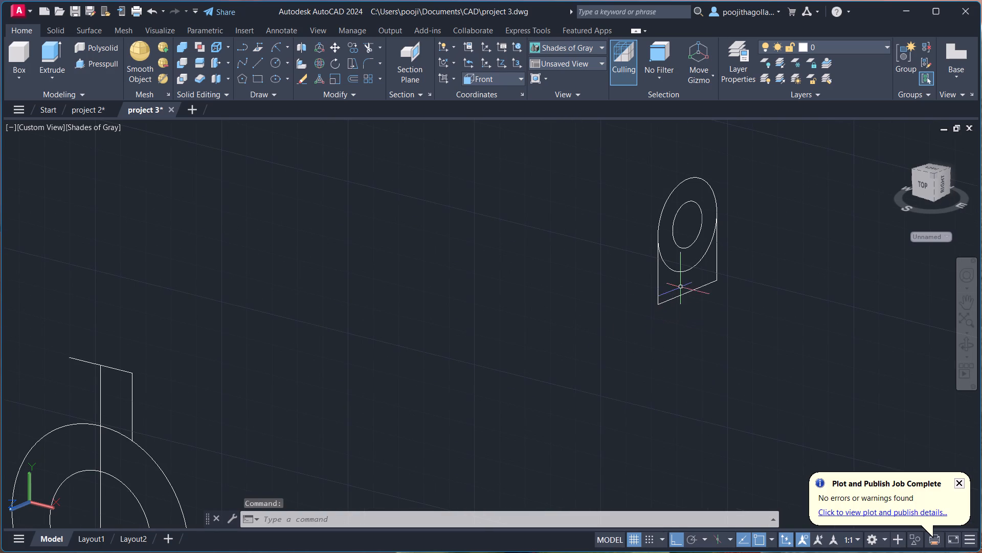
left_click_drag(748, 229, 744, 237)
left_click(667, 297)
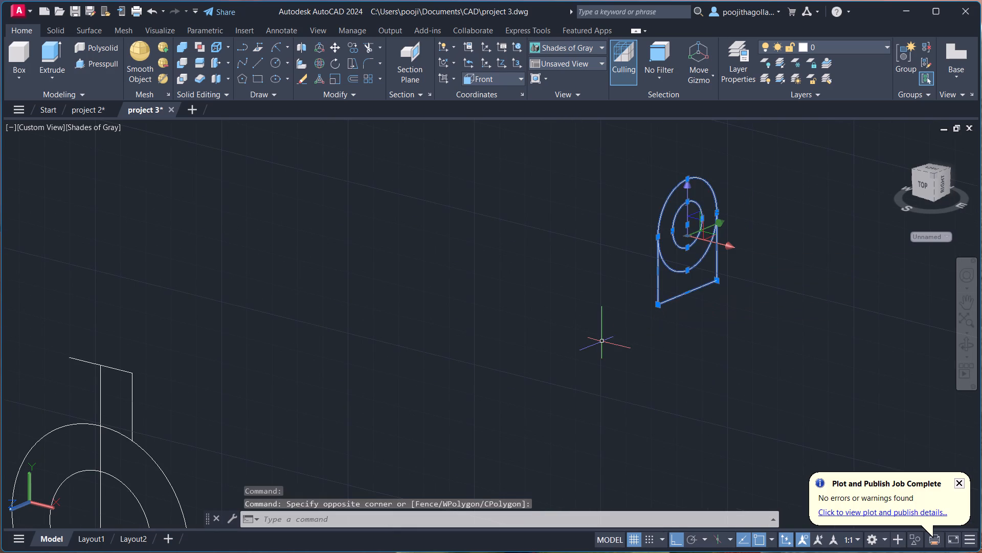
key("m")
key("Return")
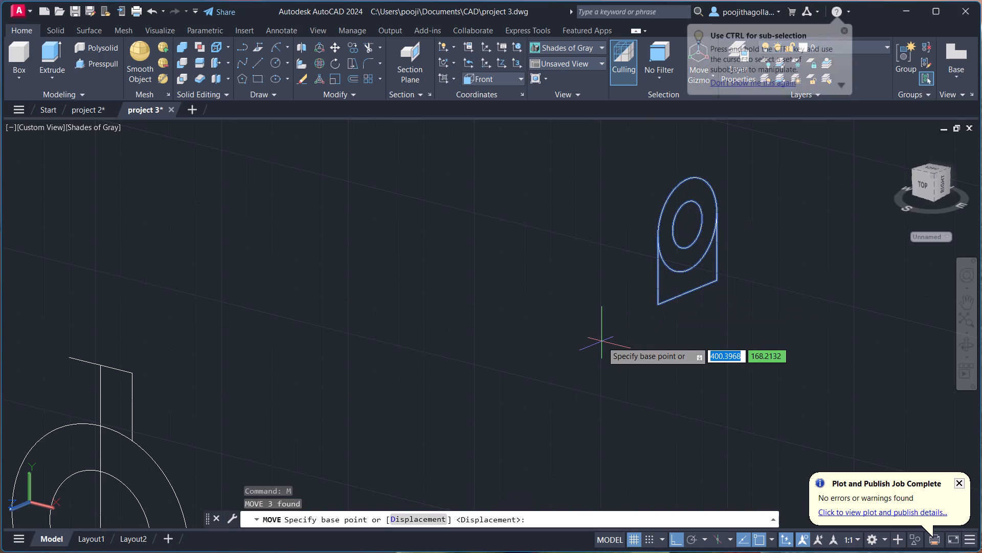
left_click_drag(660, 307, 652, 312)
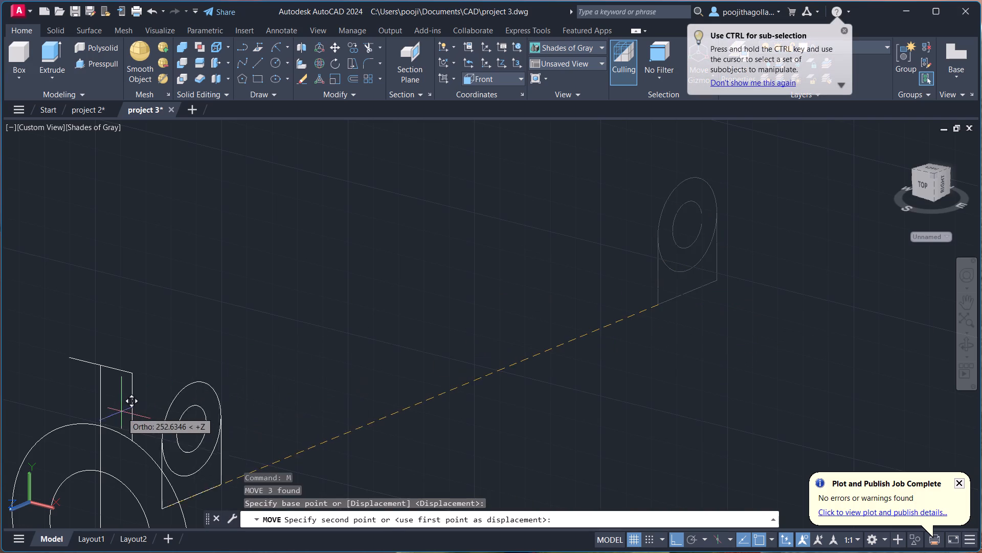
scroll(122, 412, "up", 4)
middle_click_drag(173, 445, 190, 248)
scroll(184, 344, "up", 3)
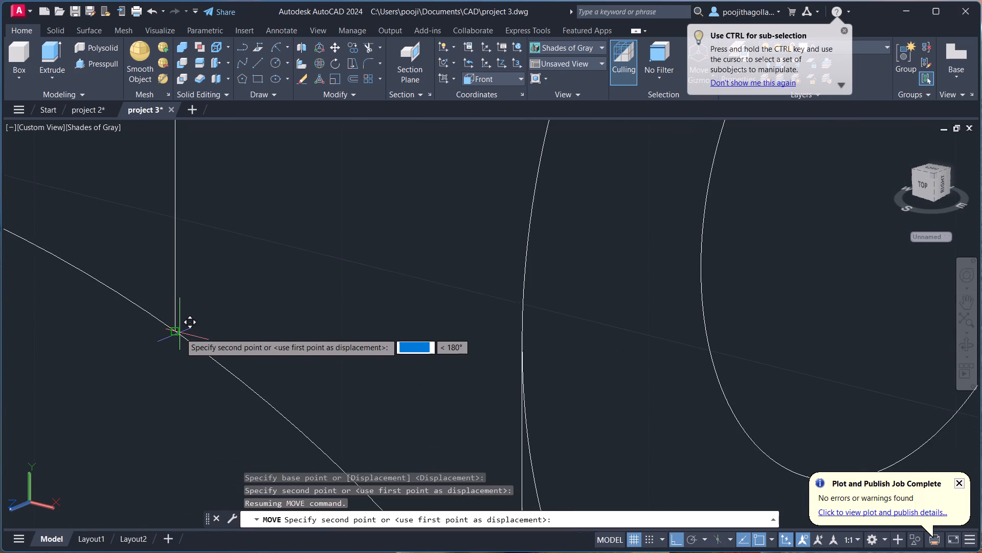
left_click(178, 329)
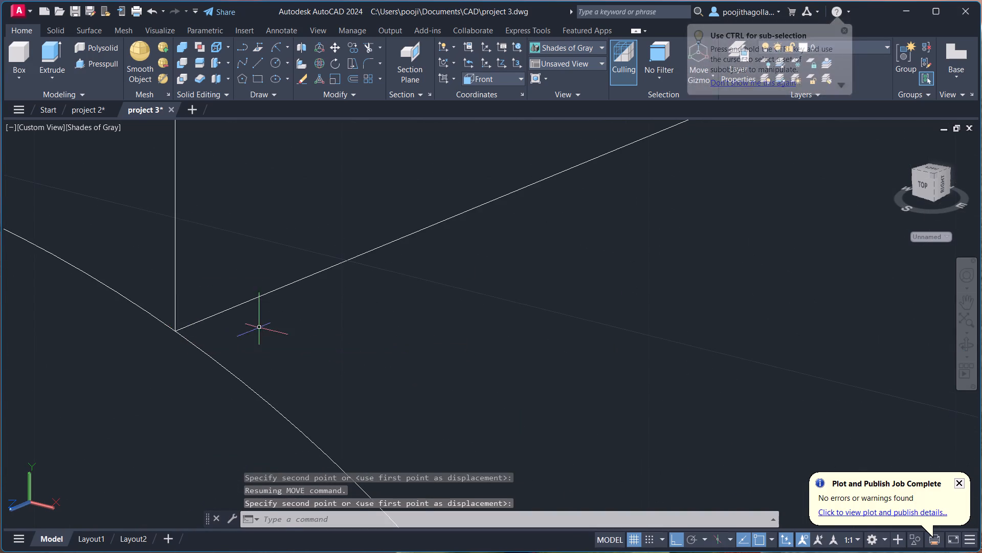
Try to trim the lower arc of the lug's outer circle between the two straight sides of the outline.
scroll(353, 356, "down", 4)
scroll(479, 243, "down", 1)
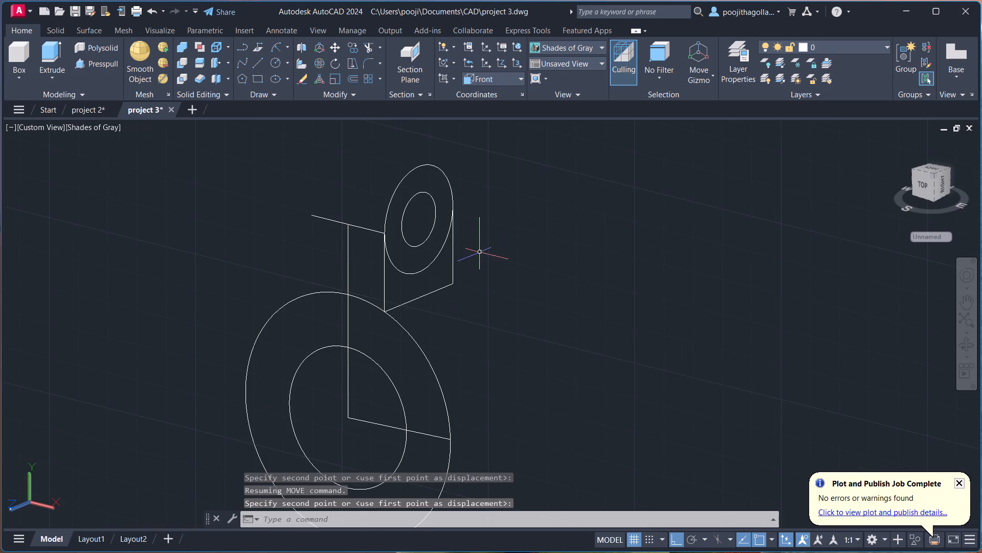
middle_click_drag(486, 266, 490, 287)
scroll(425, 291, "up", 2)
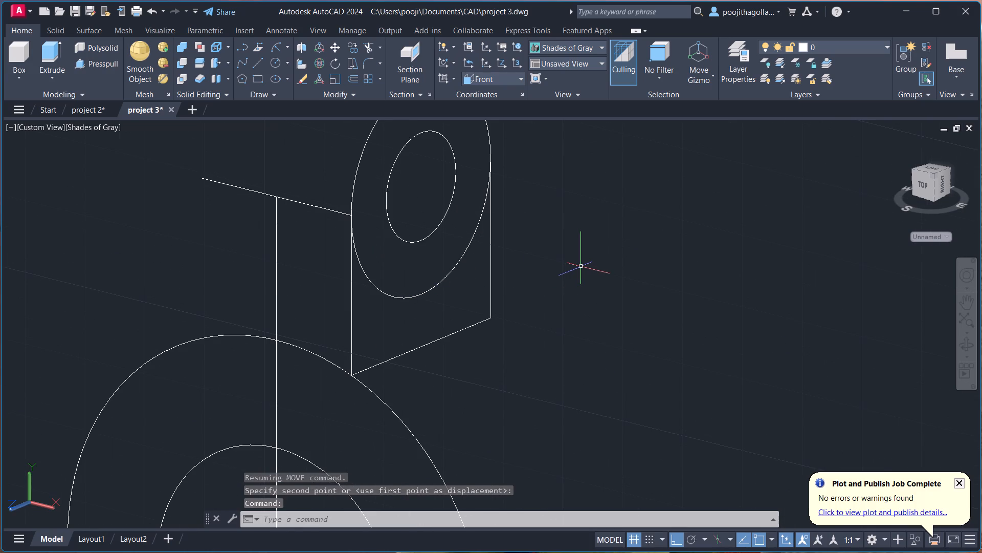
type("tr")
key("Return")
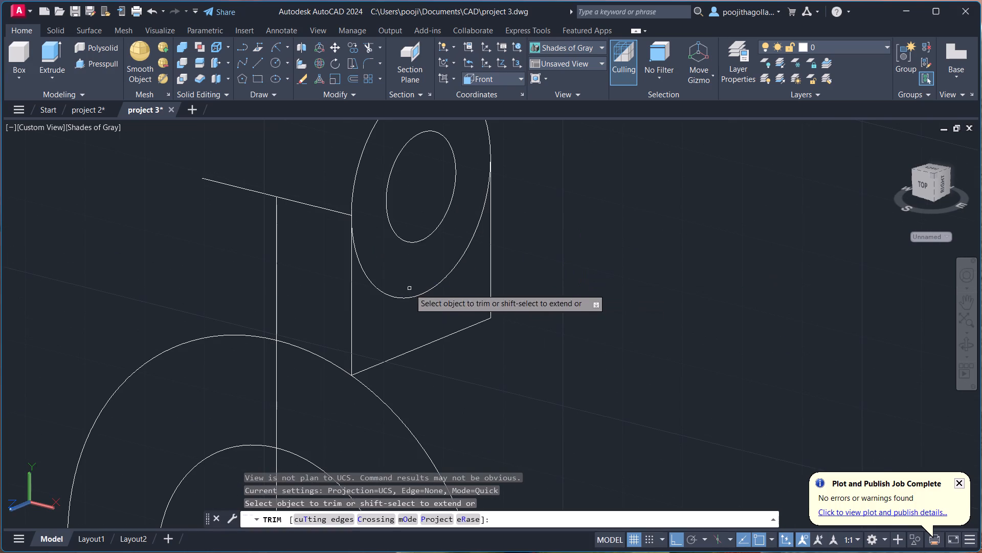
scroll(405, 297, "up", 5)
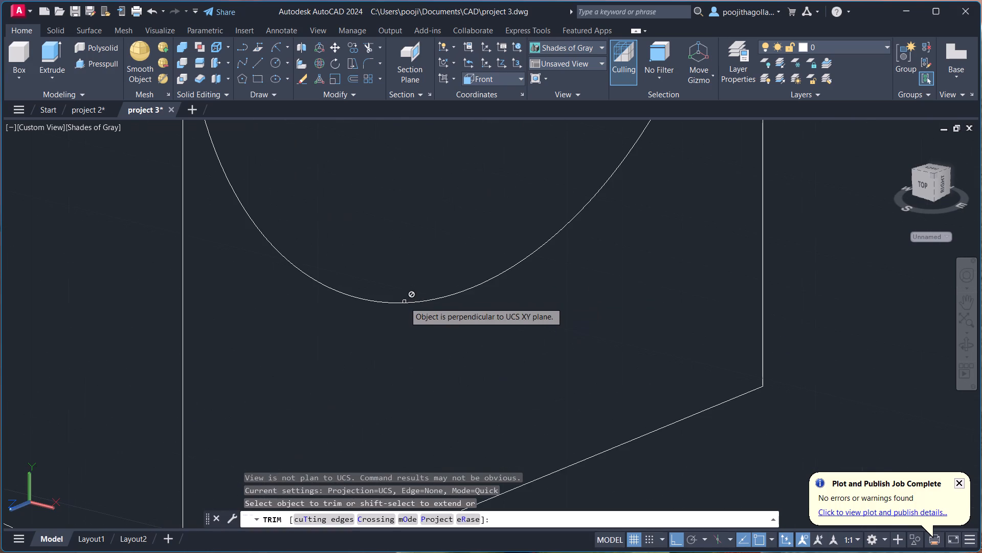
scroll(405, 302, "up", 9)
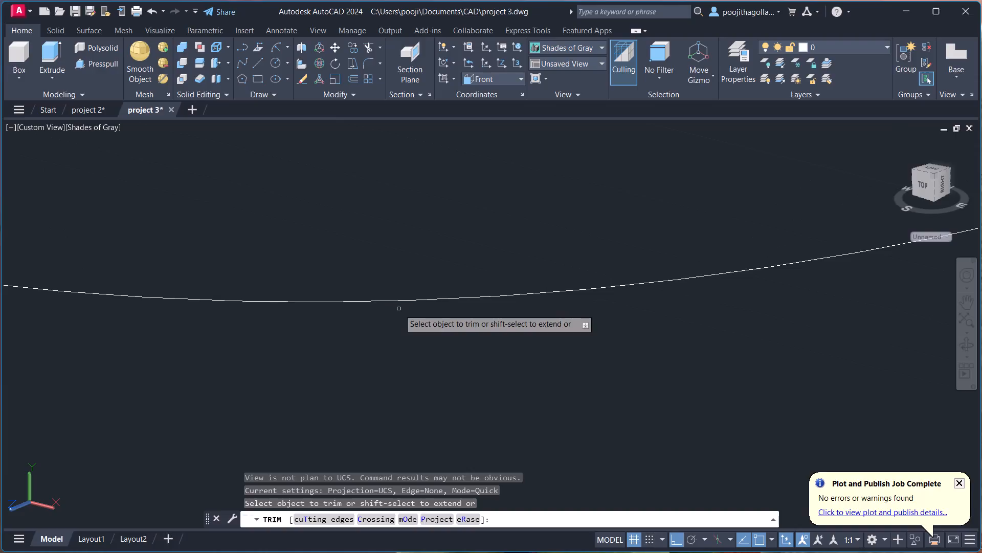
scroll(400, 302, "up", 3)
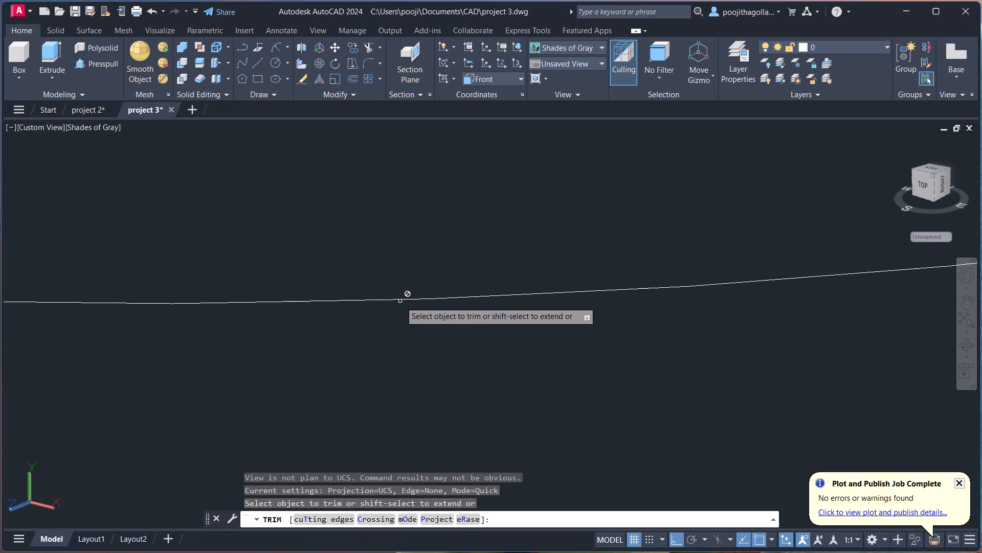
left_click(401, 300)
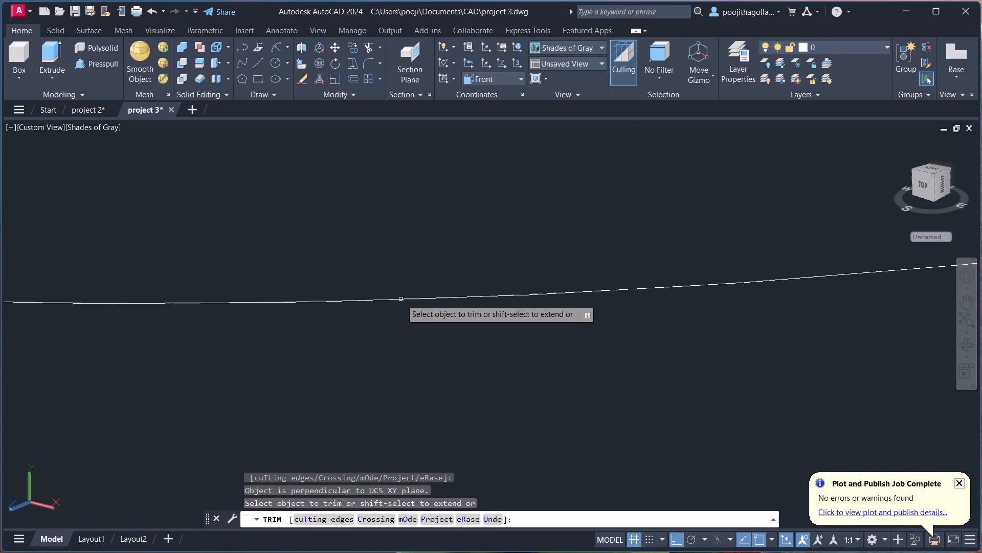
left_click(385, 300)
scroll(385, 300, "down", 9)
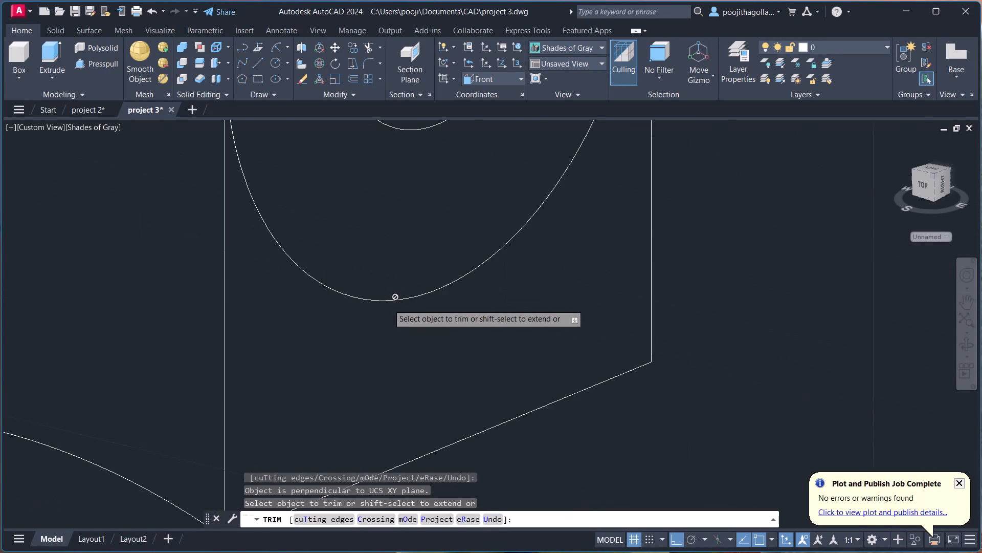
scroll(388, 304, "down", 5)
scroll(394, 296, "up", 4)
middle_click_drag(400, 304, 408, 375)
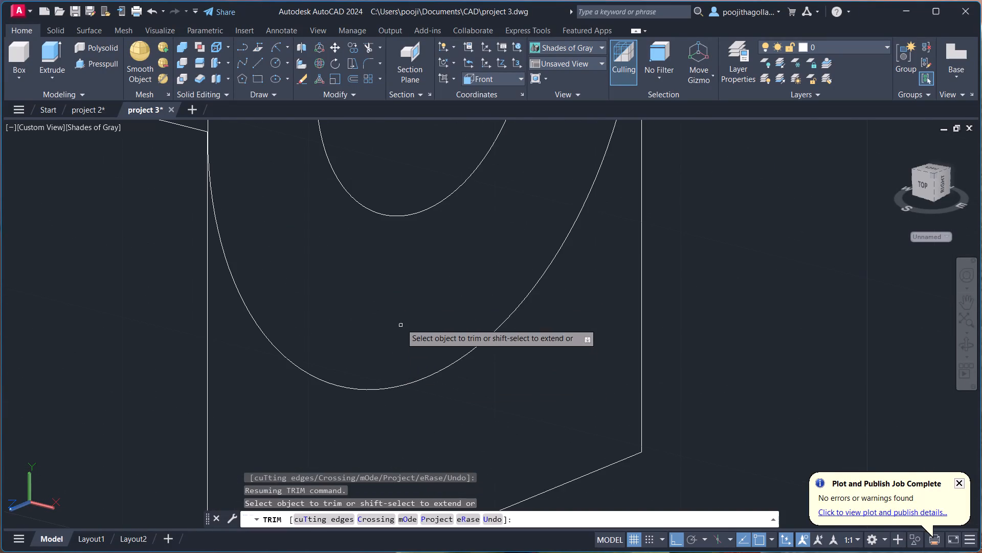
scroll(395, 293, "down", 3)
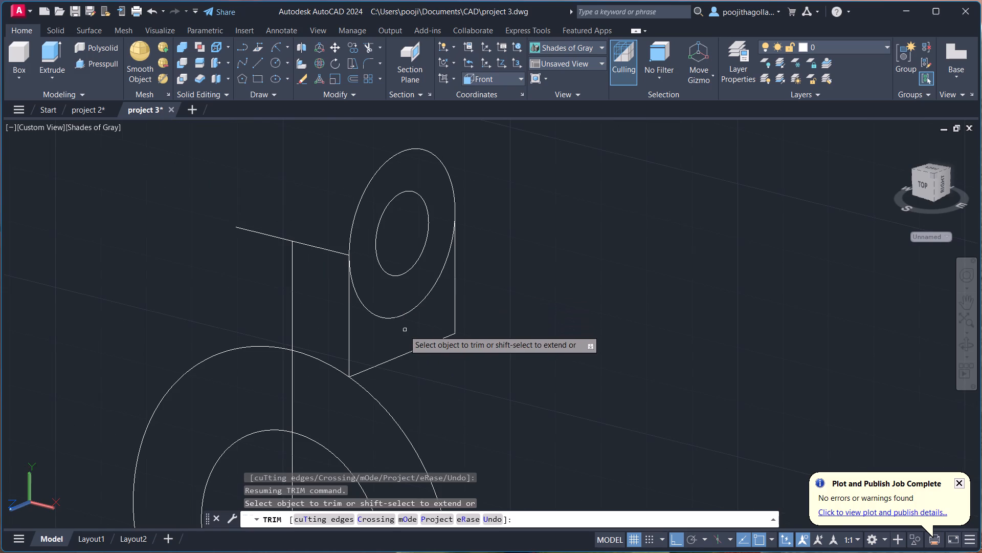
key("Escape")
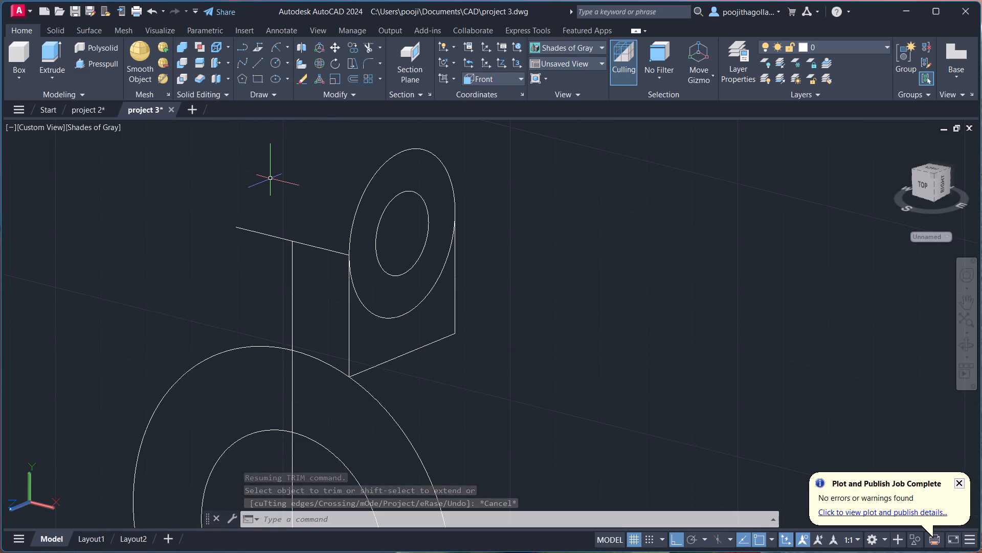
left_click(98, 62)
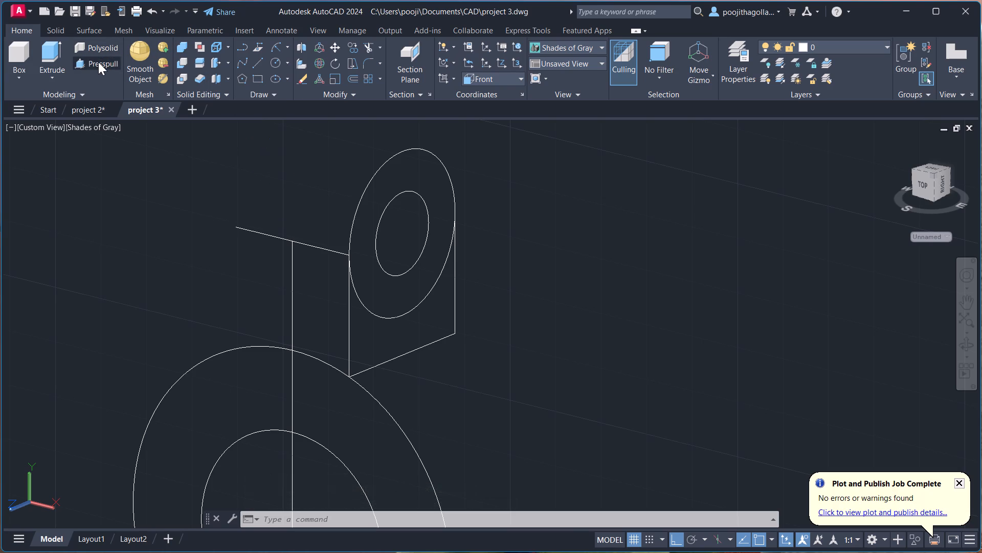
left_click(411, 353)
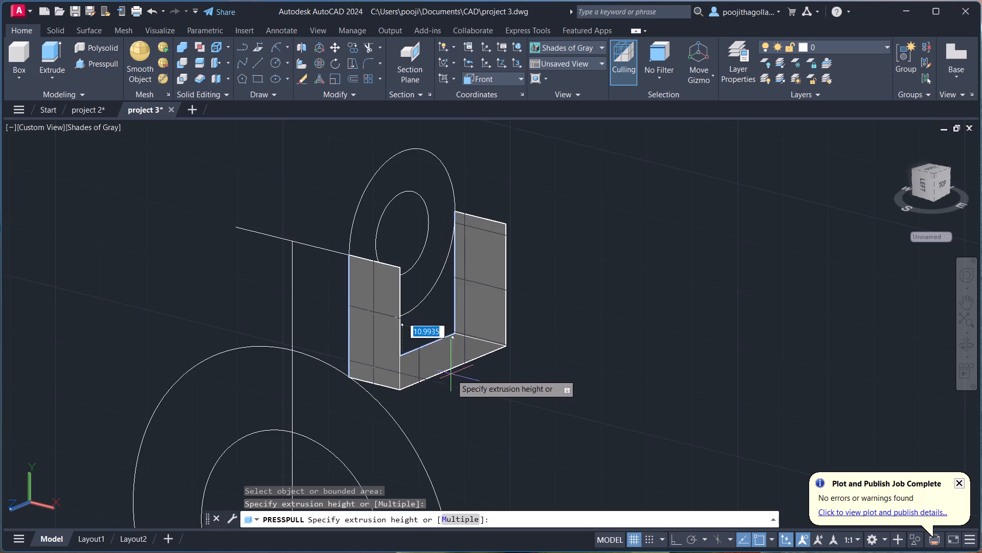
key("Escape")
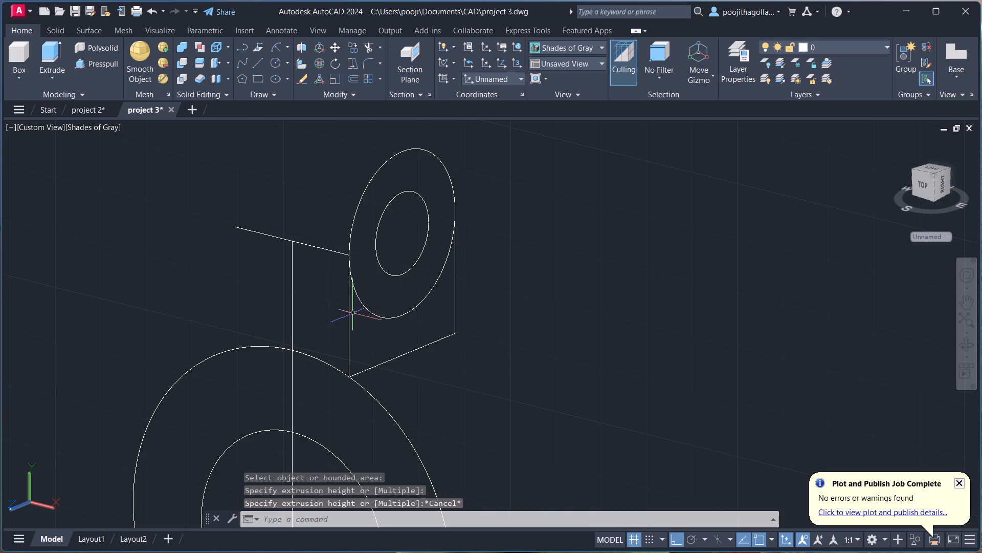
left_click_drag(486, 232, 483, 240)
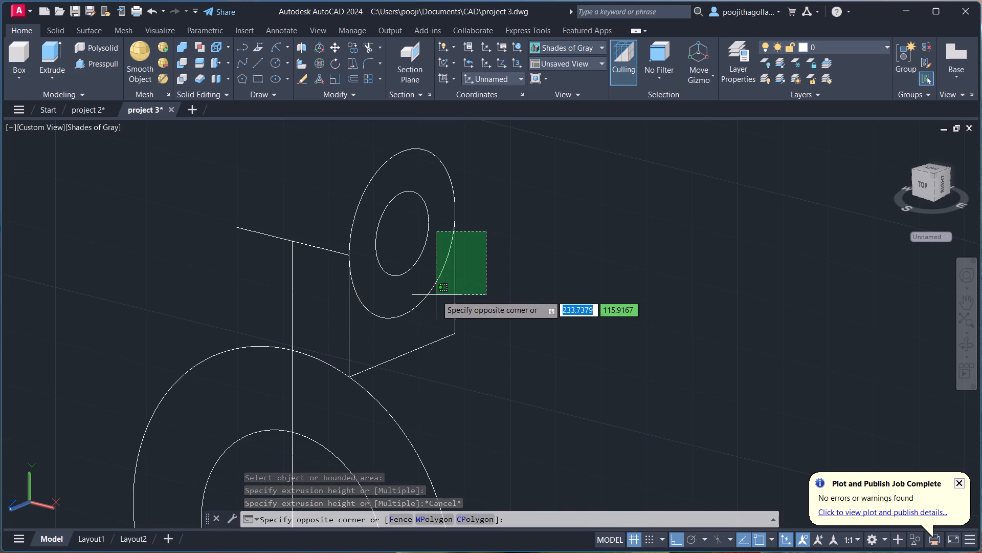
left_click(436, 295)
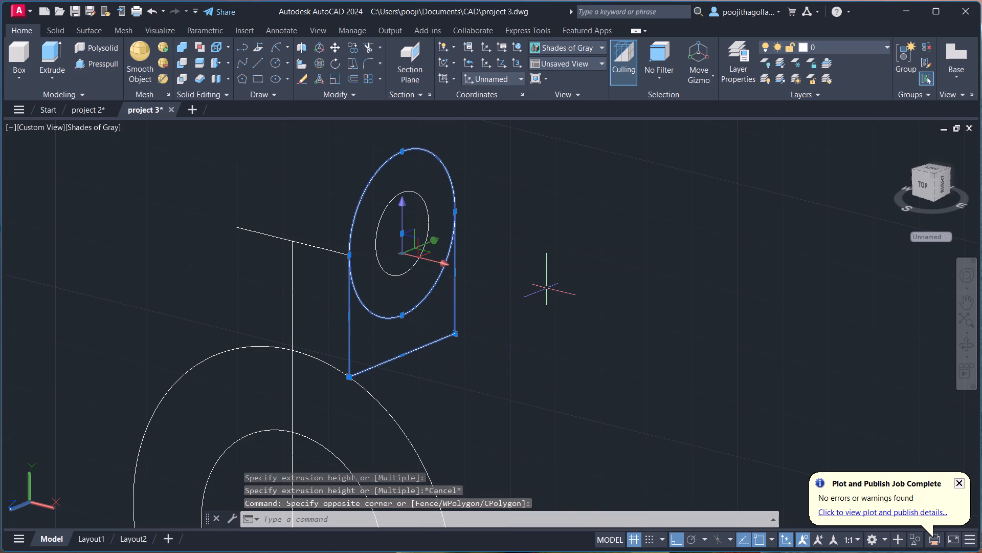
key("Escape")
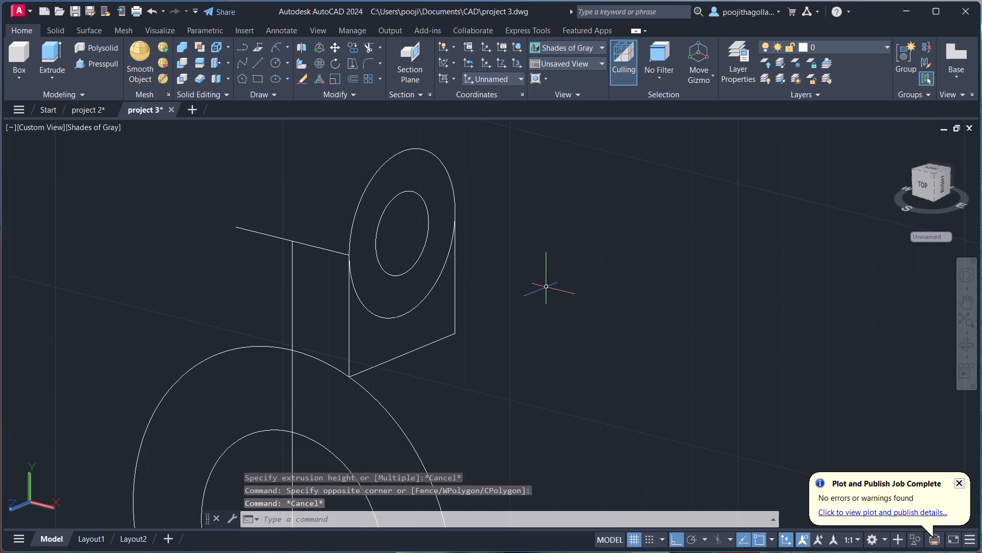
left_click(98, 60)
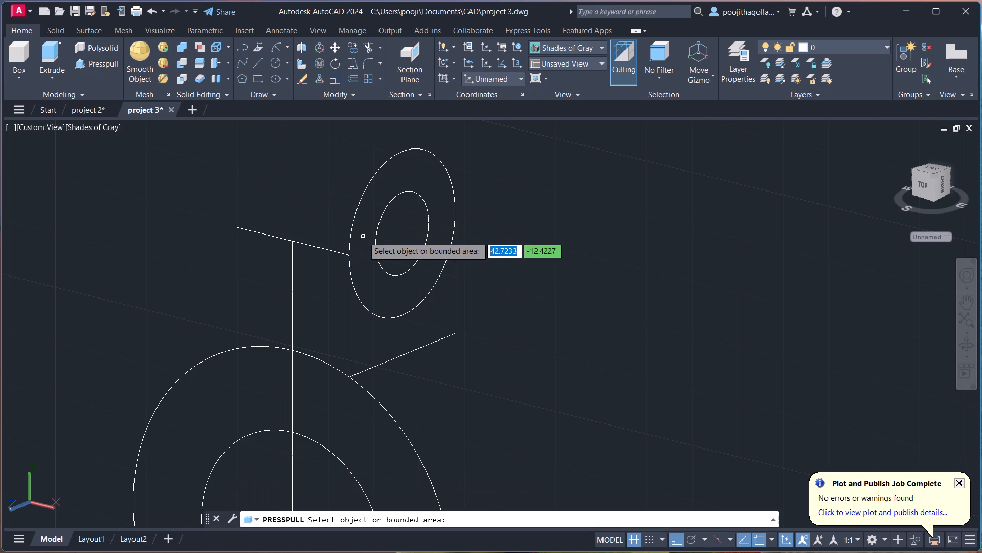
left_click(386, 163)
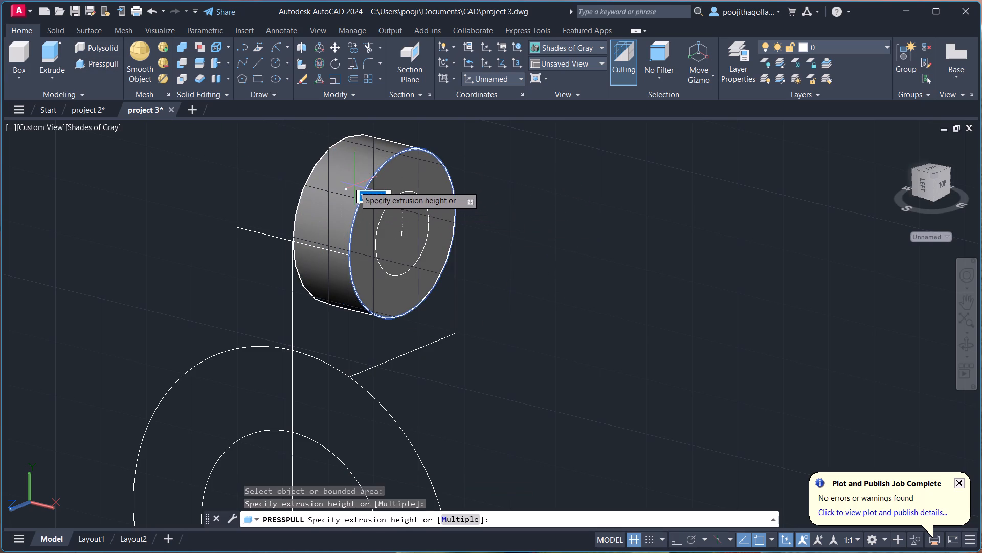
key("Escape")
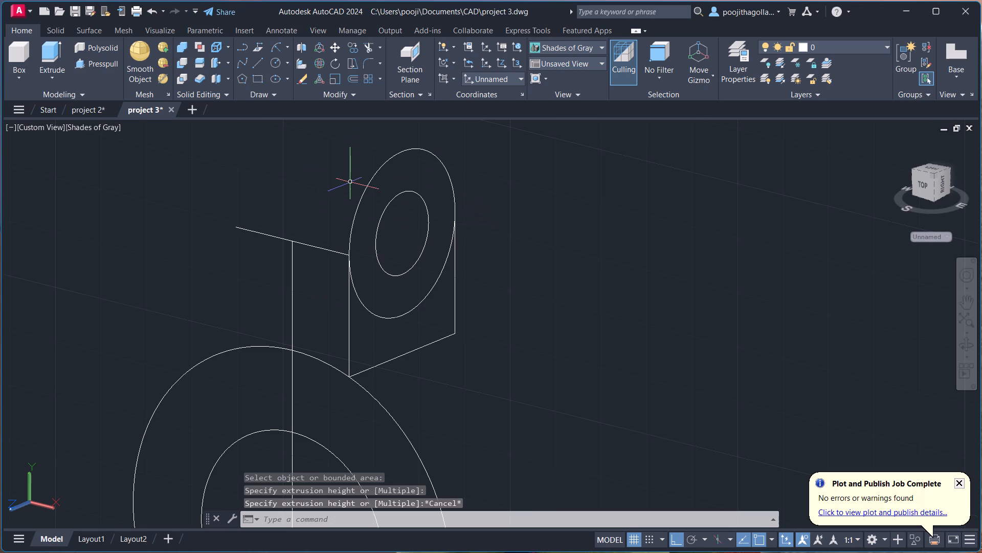
Delete the lug's two circles and its joined three-sided outline.
left_click(492, 177)
left_click(394, 288)
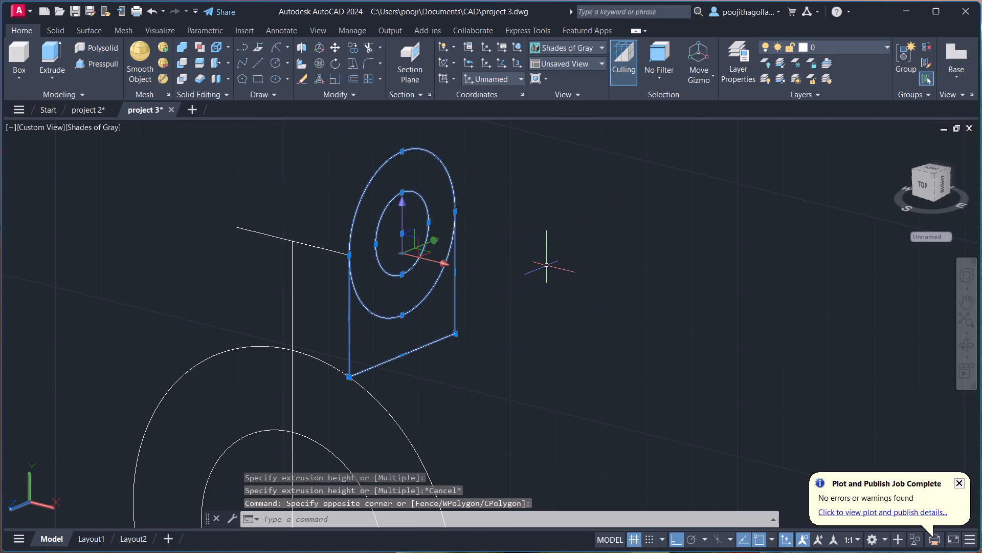
key("Delete")
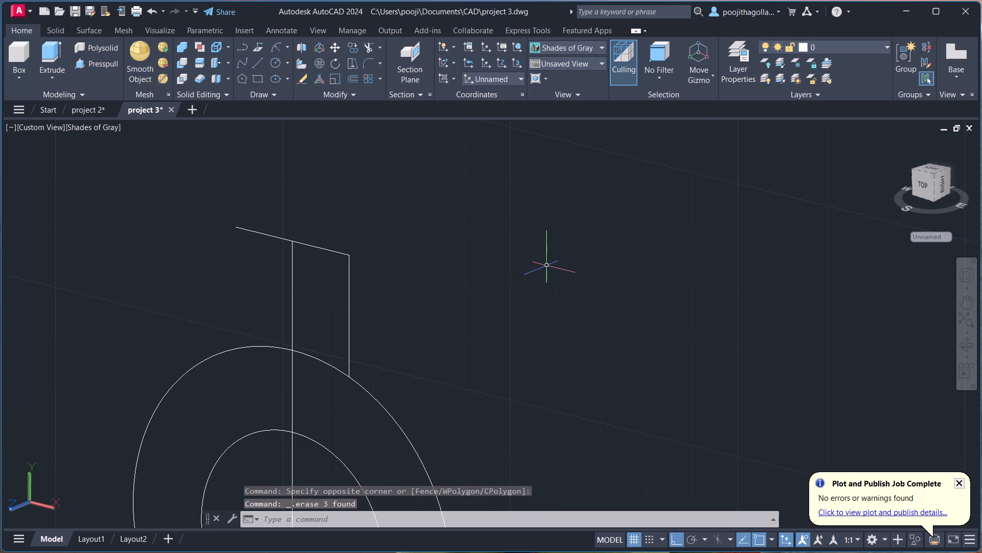
In the Right view, draw a circle of radius 15 in an empty area for the lug's outer edge.
left_click(37, 134)
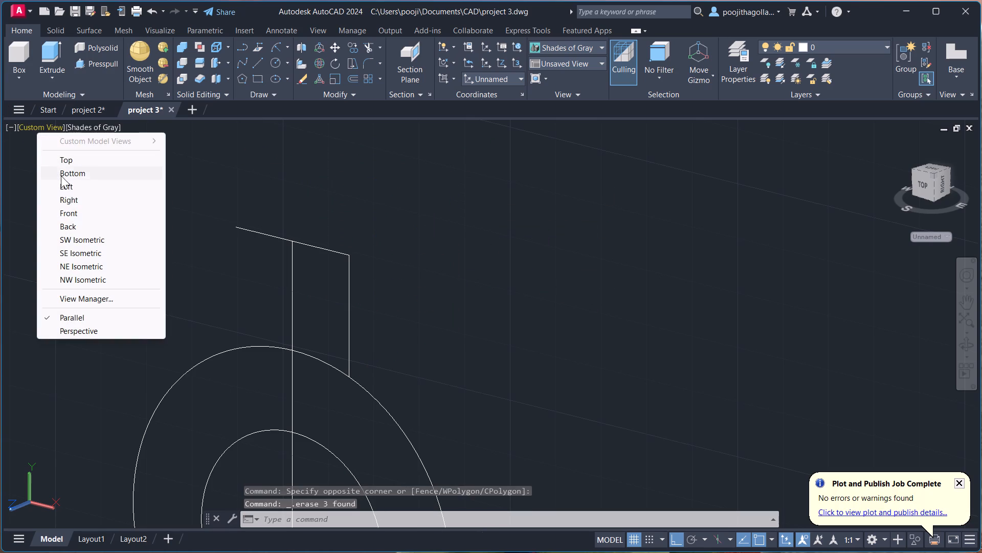
left_click(70, 201)
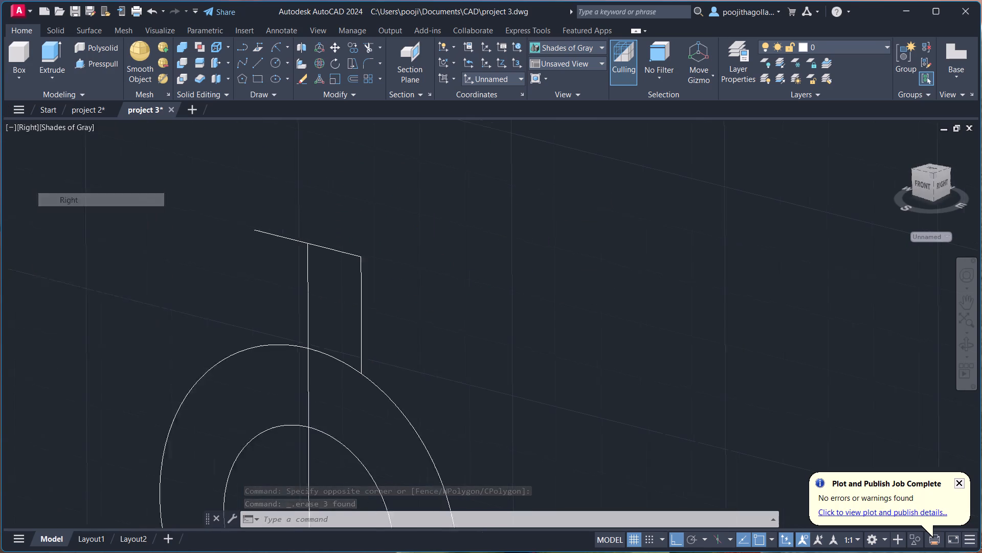
middle_click_drag(970, 375, 693, 347)
scroll(469, 321, "up", 2)
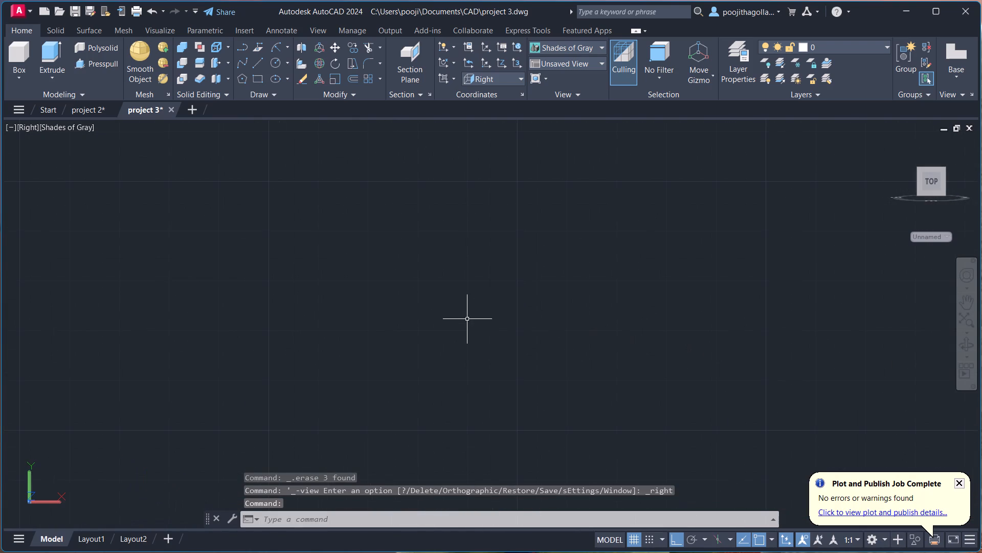
key("c")
key("Return")
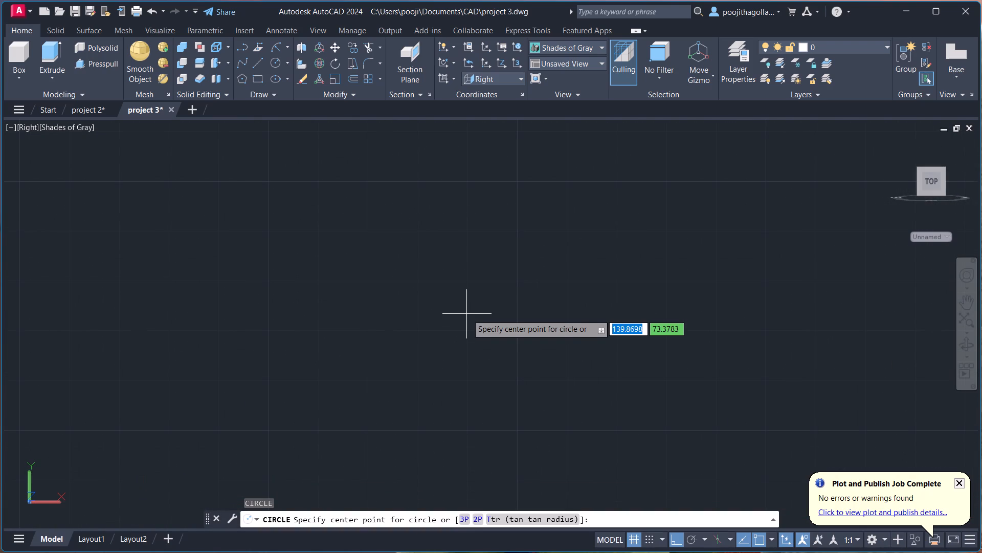
left_click(434, 279)
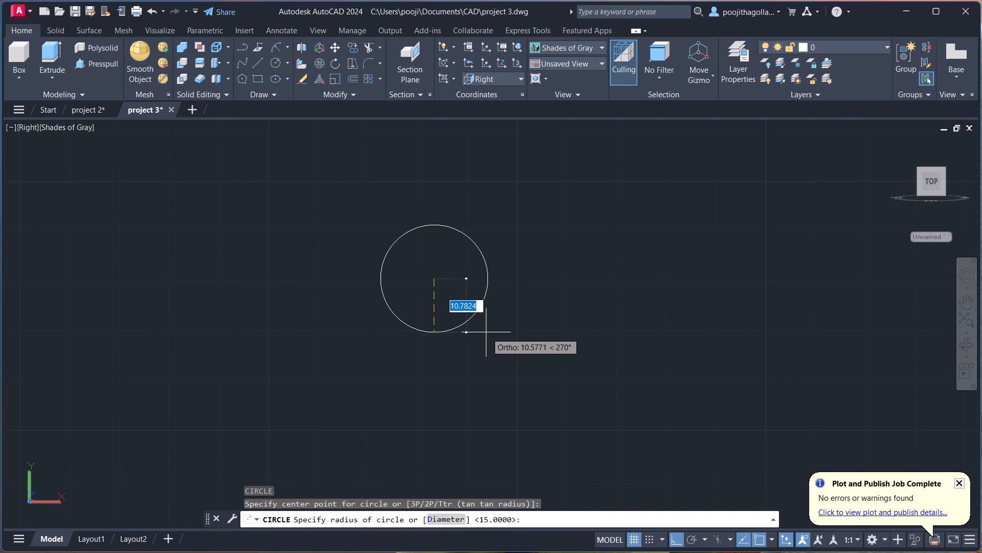
type("15")
key("Return")
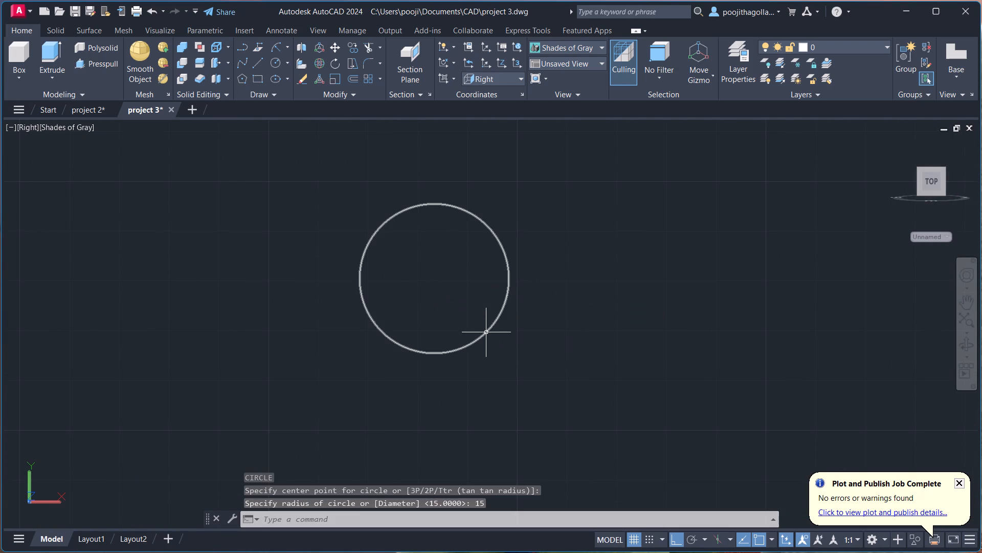
Draw a circle of radius 7.5 concentric with the radius 15 circle for the lug's hole.
key("c")
key("Return")
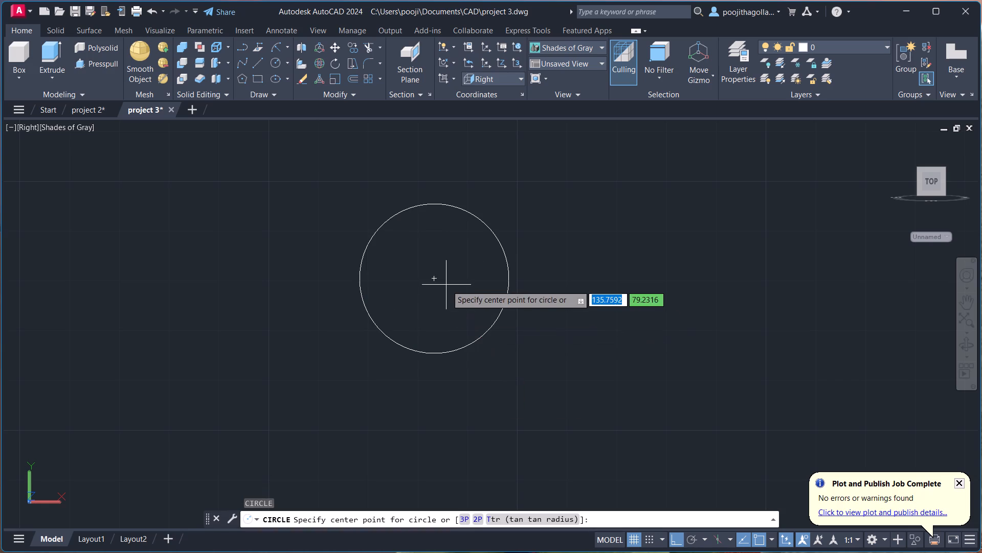
left_click(436, 280)
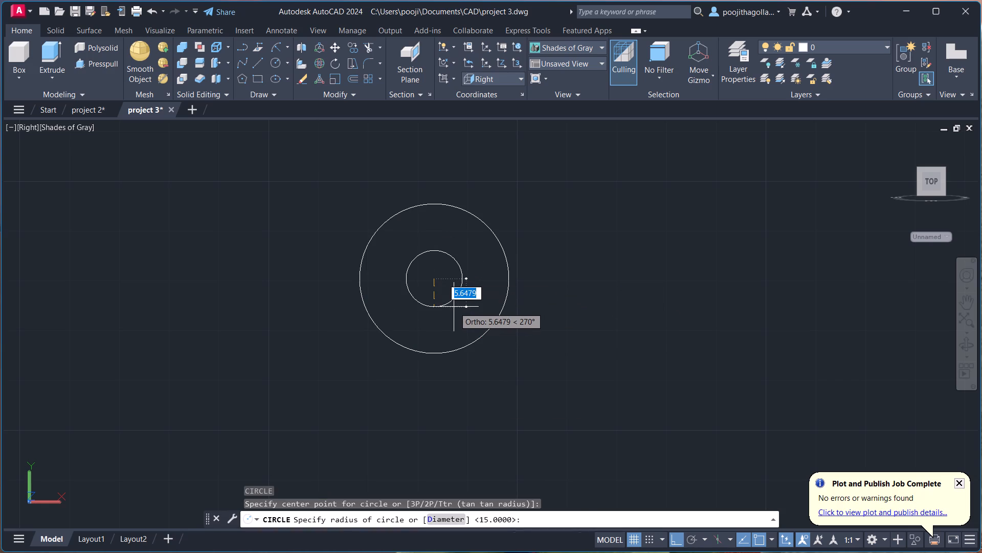
type("7.5")
key("Return")
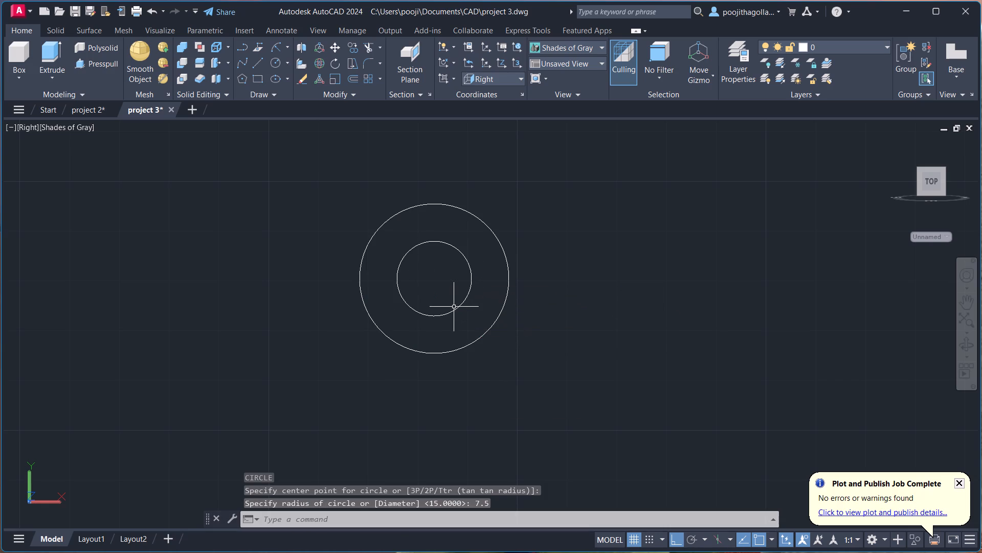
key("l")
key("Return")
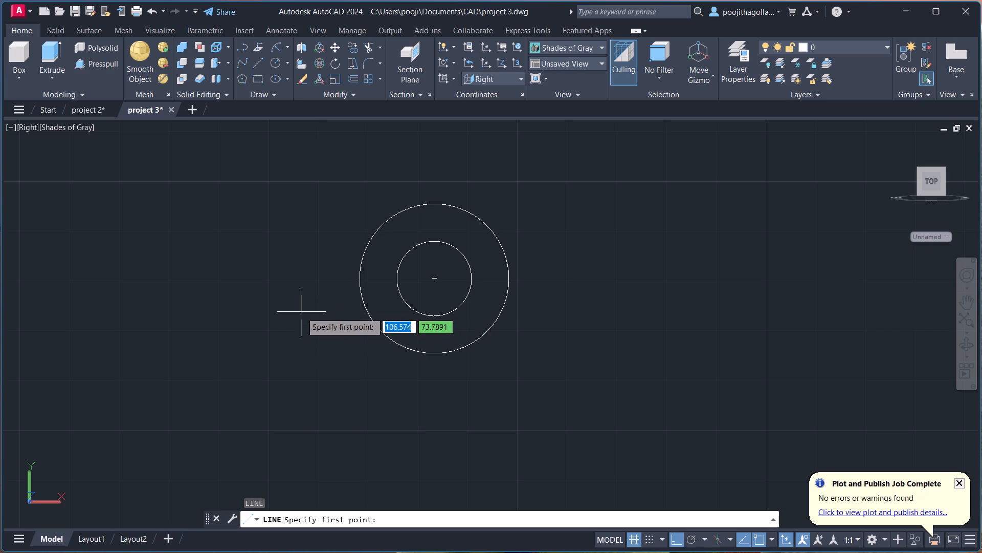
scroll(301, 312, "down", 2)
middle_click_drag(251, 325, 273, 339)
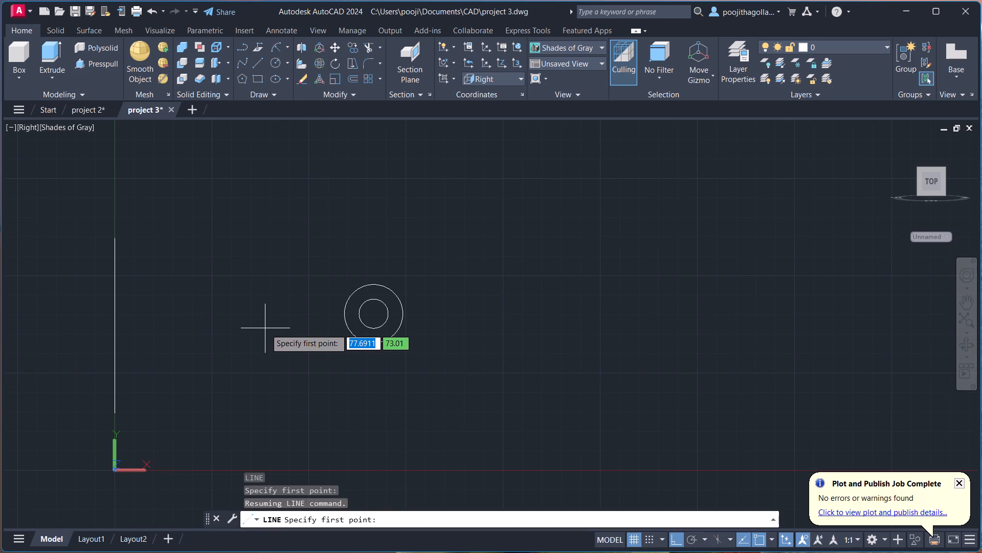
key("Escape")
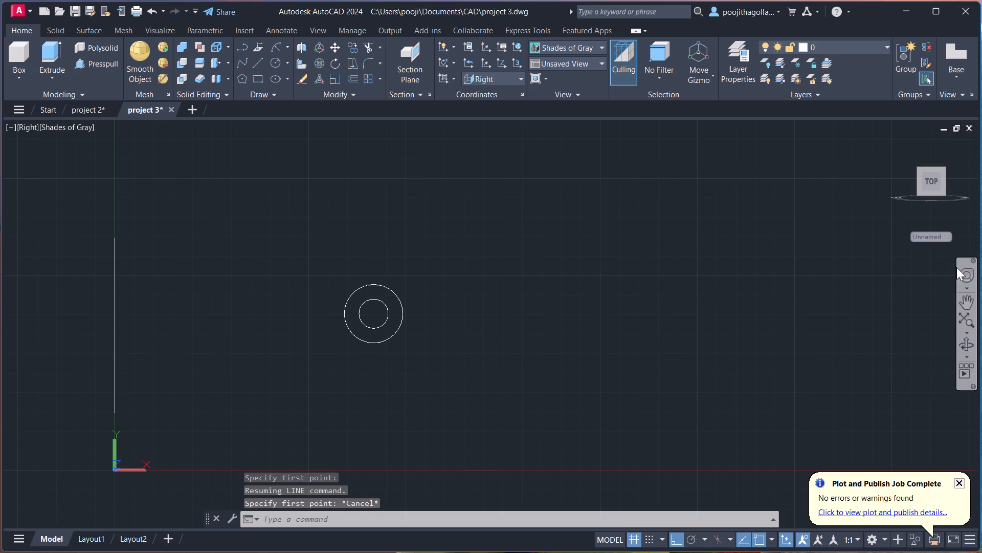
Orbit to the large-circle profile and check the short vertical line's length from its upper corner to the outer circle.
left_click(955, 341)
left_click(971, 348)
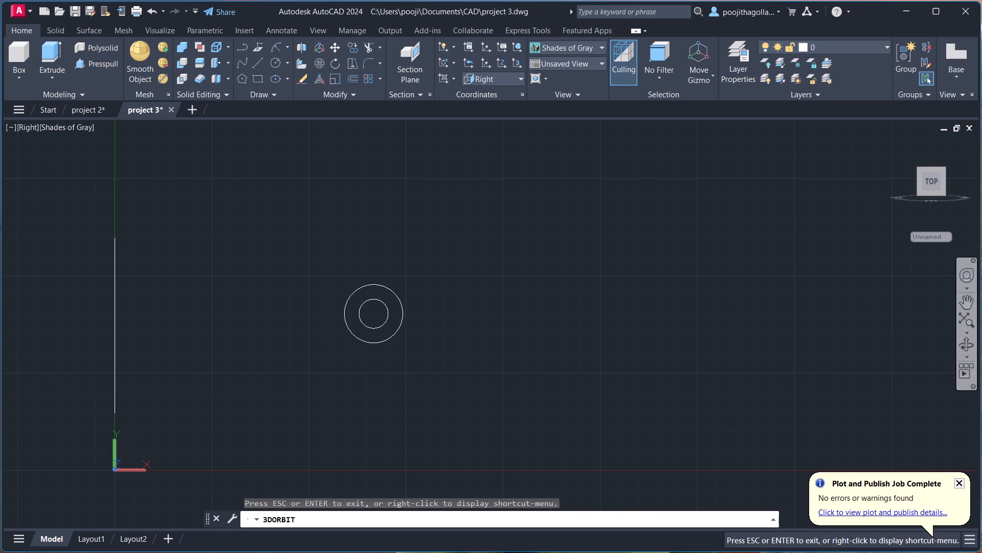
left_click_drag(181, 273, 252, 315)
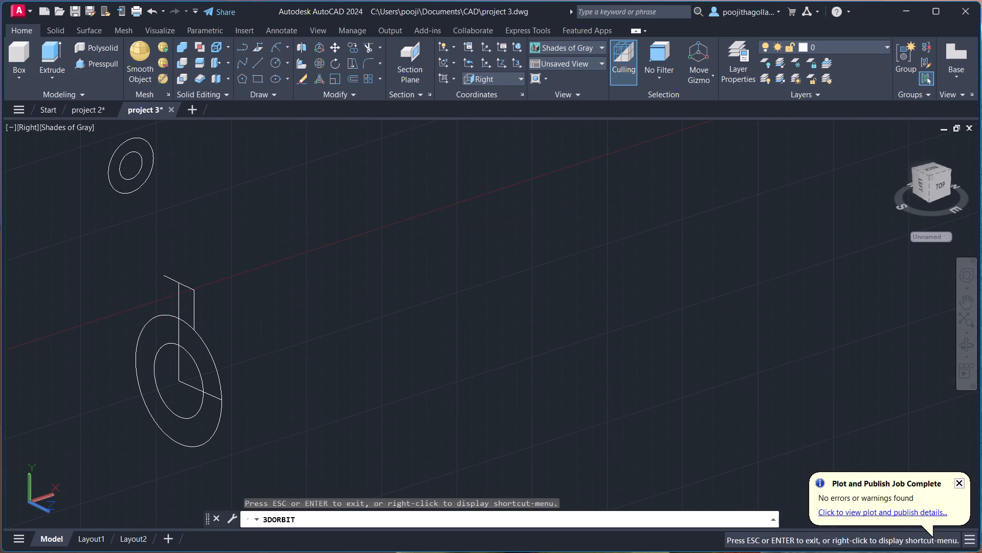
scroll(243, 321, "up", 4)
scroll(199, 308, "up", 3)
middle_click_drag(204, 312, 275, 306)
scroll(276, 306, "up", 1)
key("Escape")
key("l")
key("Return")
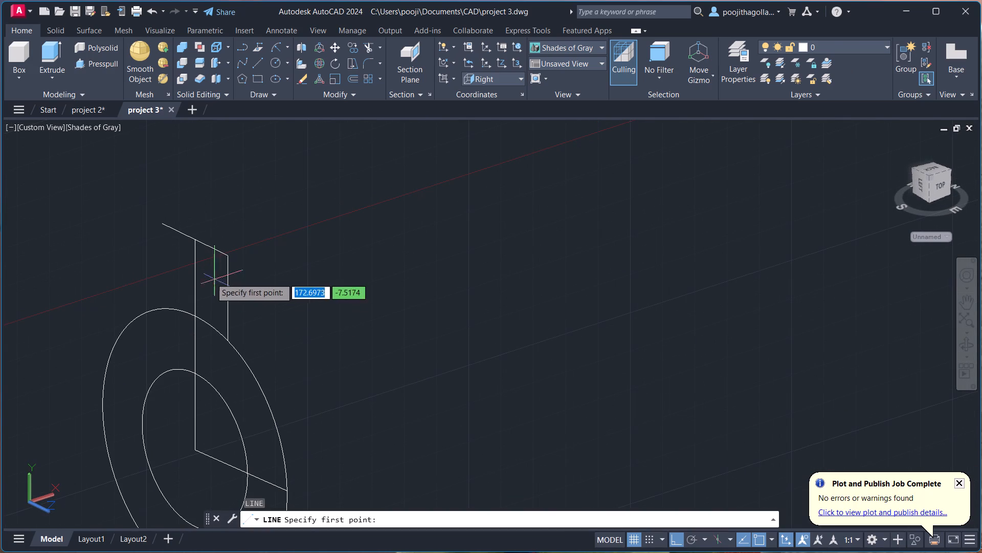
left_click(226, 257)
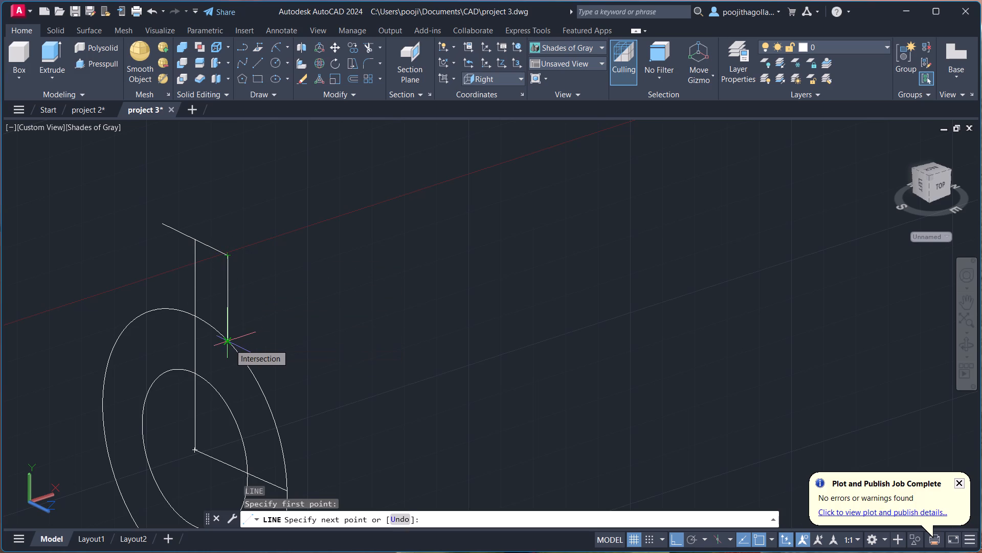
scroll(230, 344, "up", 4)
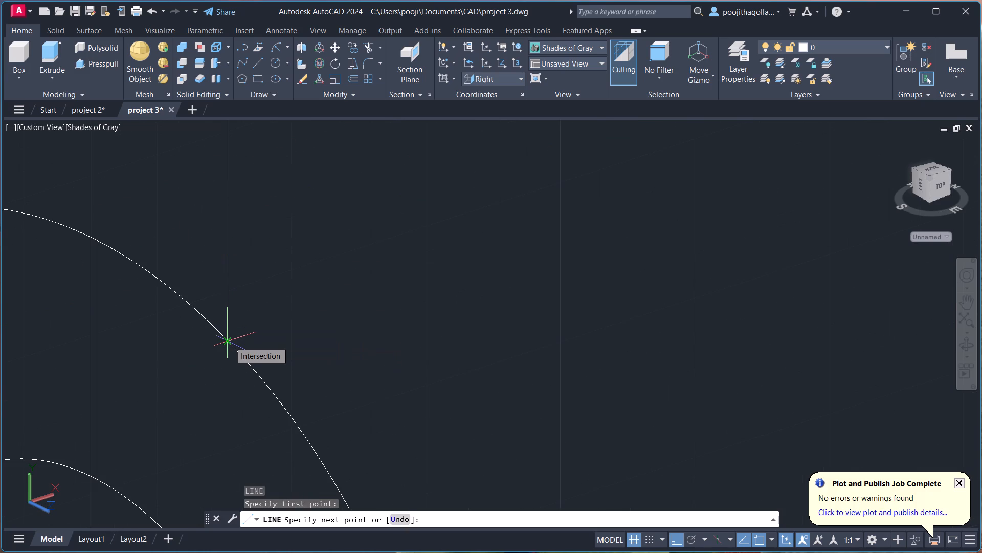
scroll(230, 342, "down", 1)
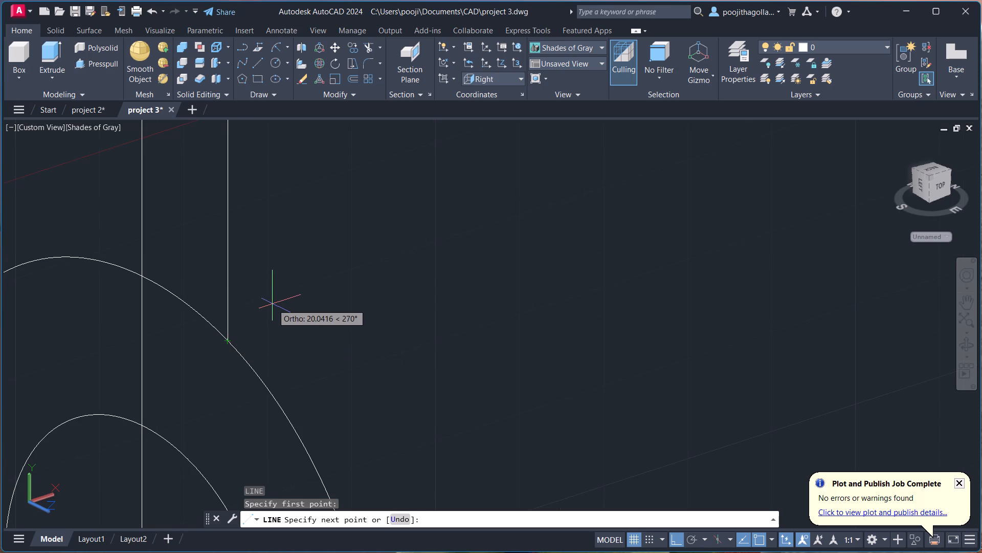
scroll(273, 304, "down", 2)
key("Escape")
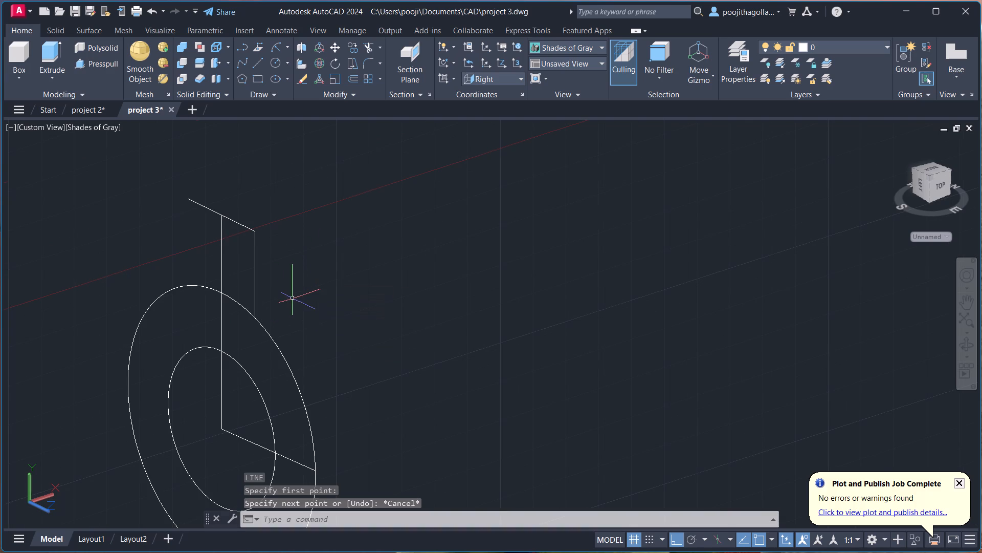
In the Right view, draw a three-sided outline from the lug circle's left quadrant: 22 down, 30 across and 22 up.
scroll(319, 281, "down", 3)
middle_click_drag(398, 238, 408, 296)
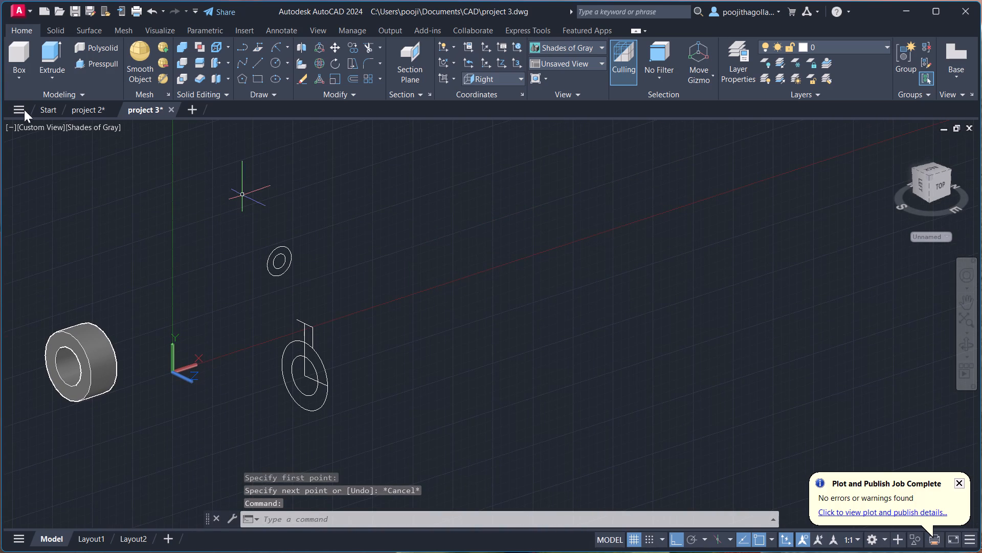
left_click(29, 133)
left_click(65, 202)
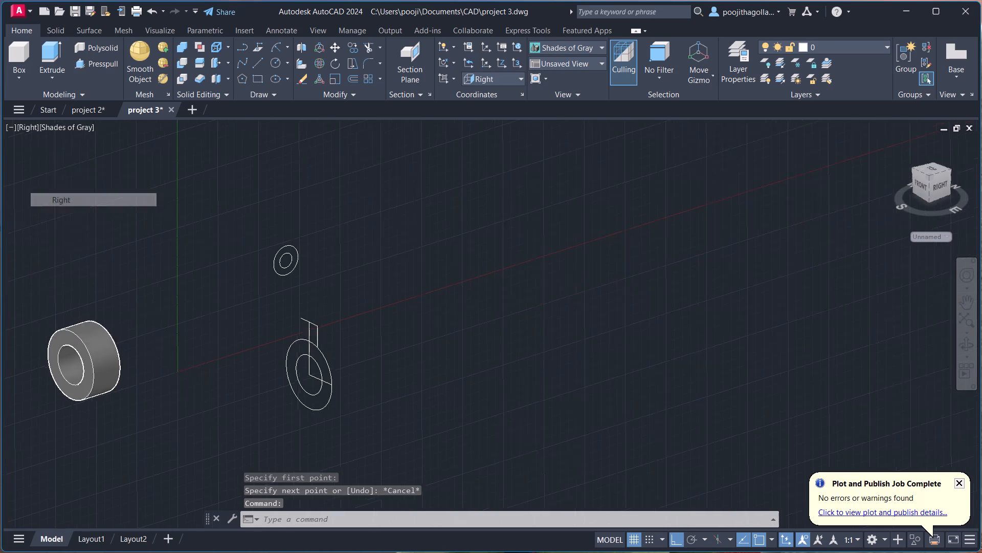
scroll(707, 351, "up", 2)
middle_click_drag(710, 330, 615, 273)
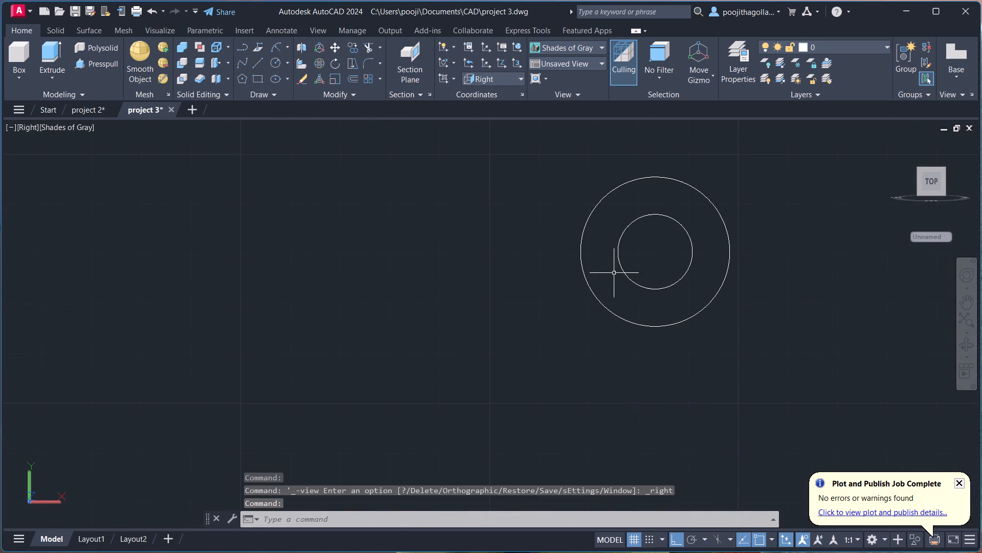
key("l")
key("Return")
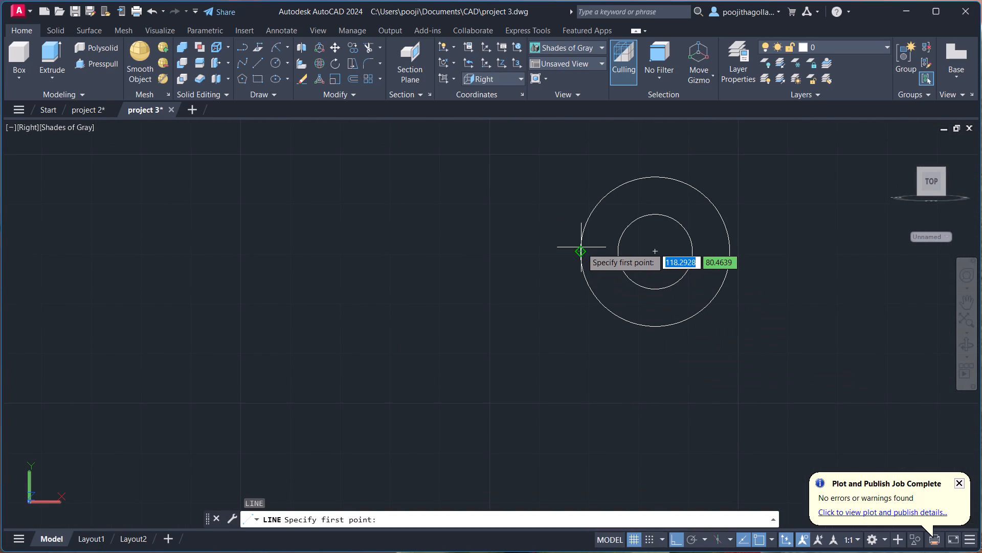
left_click(582, 254)
type("22")
key("Return")
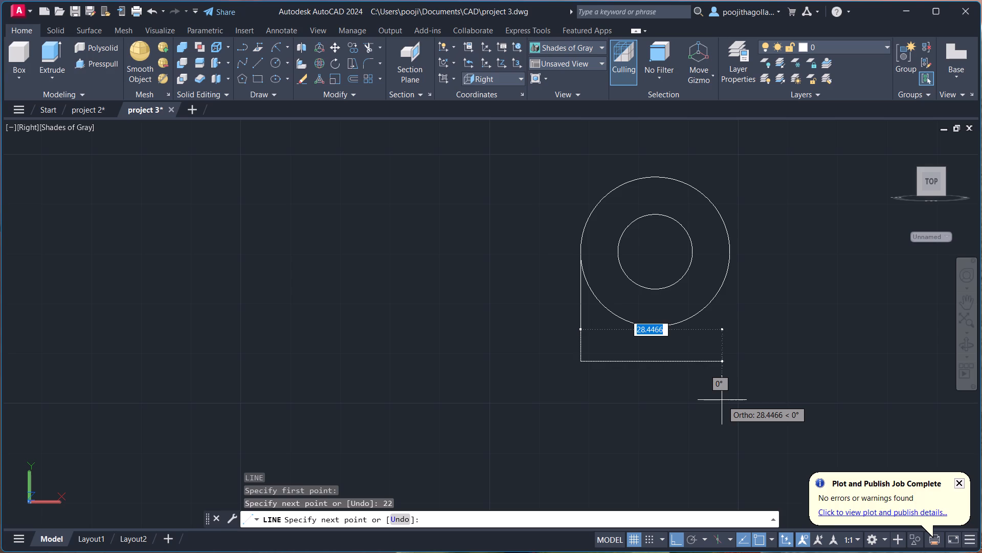
type("30")
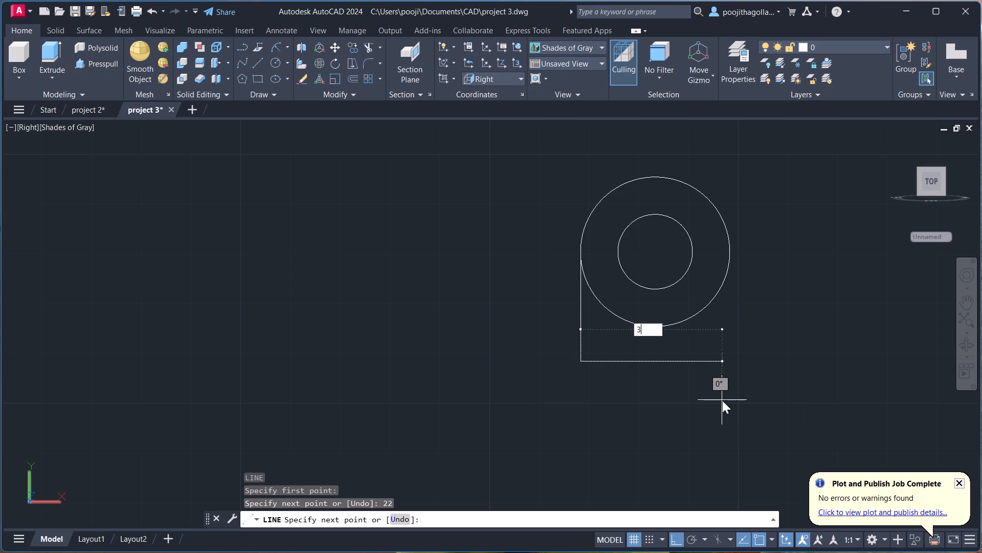
key("Return")
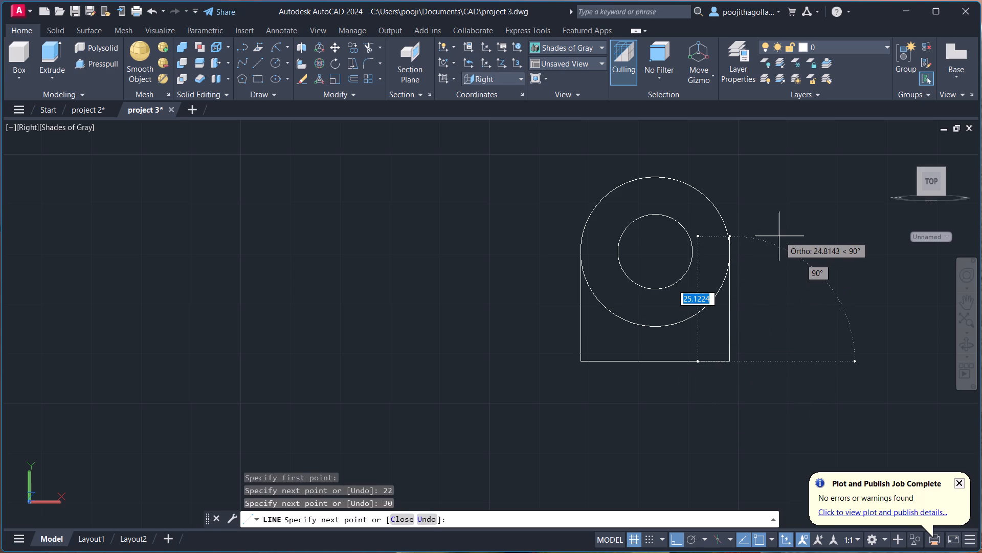
type("22")
key("Return")
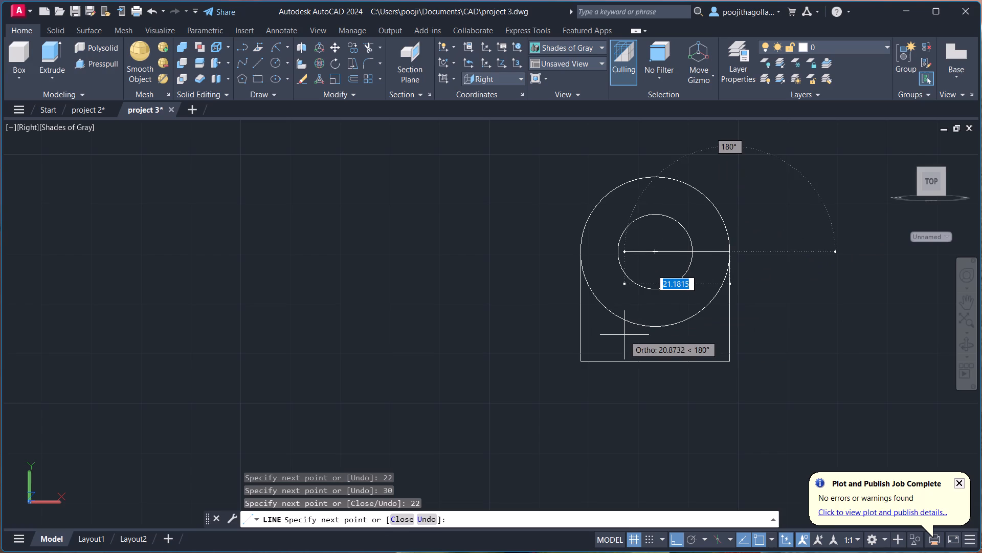
key("Escape")
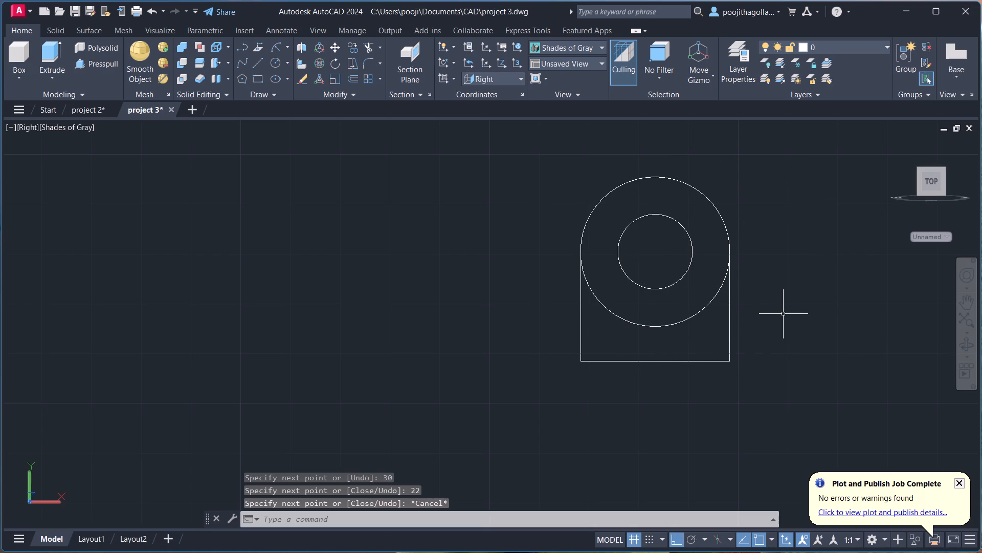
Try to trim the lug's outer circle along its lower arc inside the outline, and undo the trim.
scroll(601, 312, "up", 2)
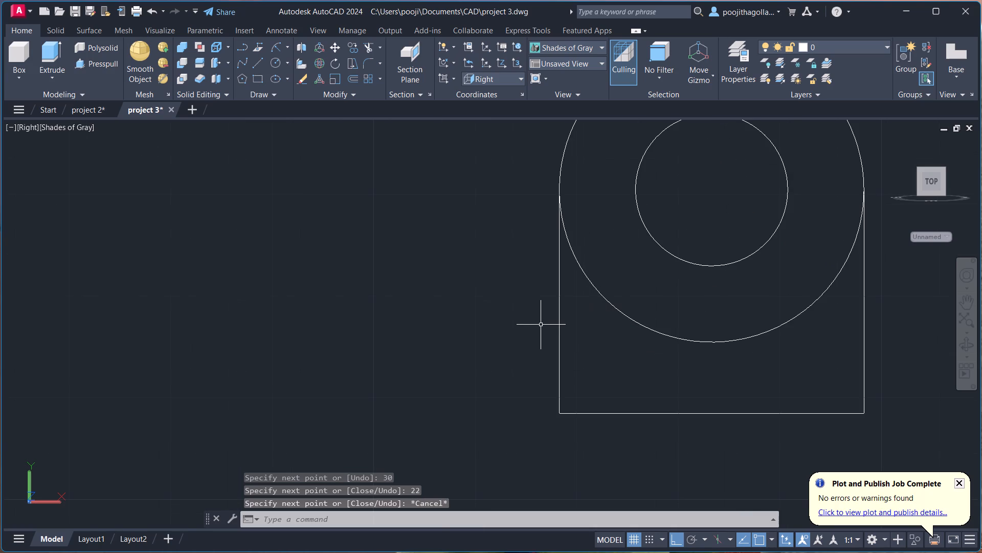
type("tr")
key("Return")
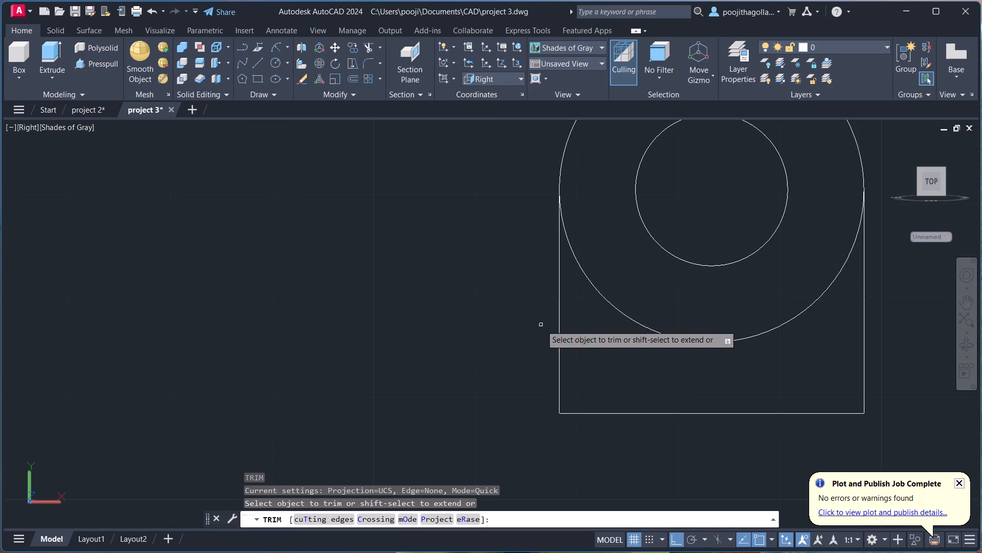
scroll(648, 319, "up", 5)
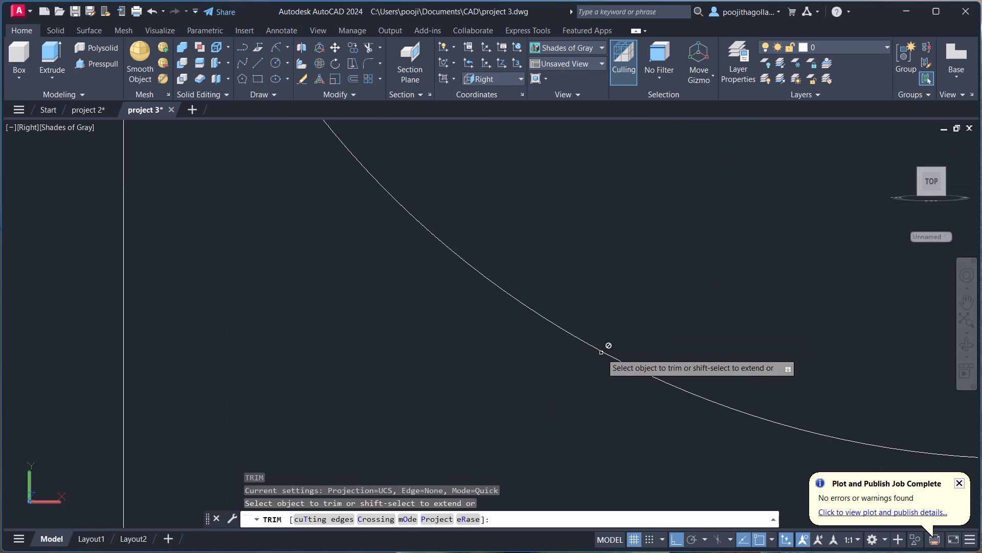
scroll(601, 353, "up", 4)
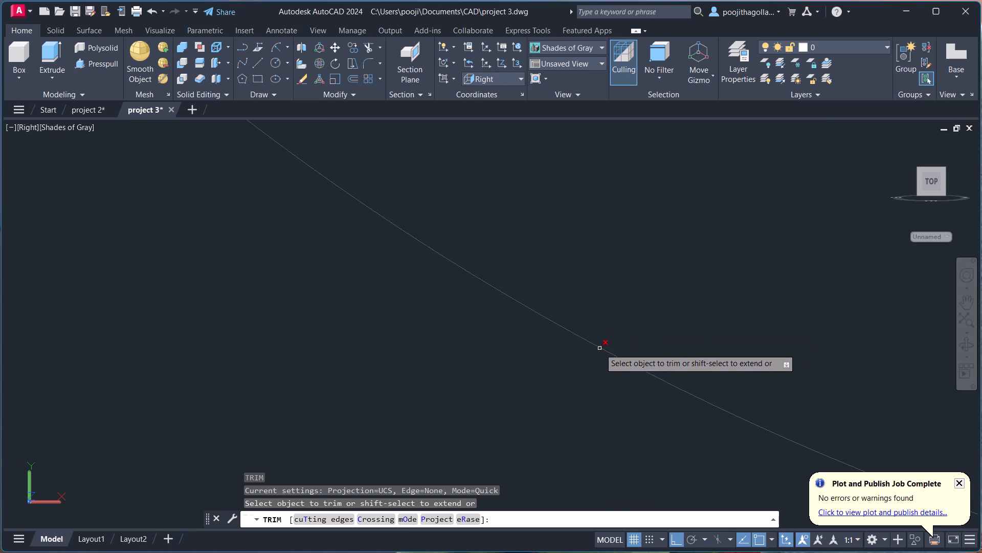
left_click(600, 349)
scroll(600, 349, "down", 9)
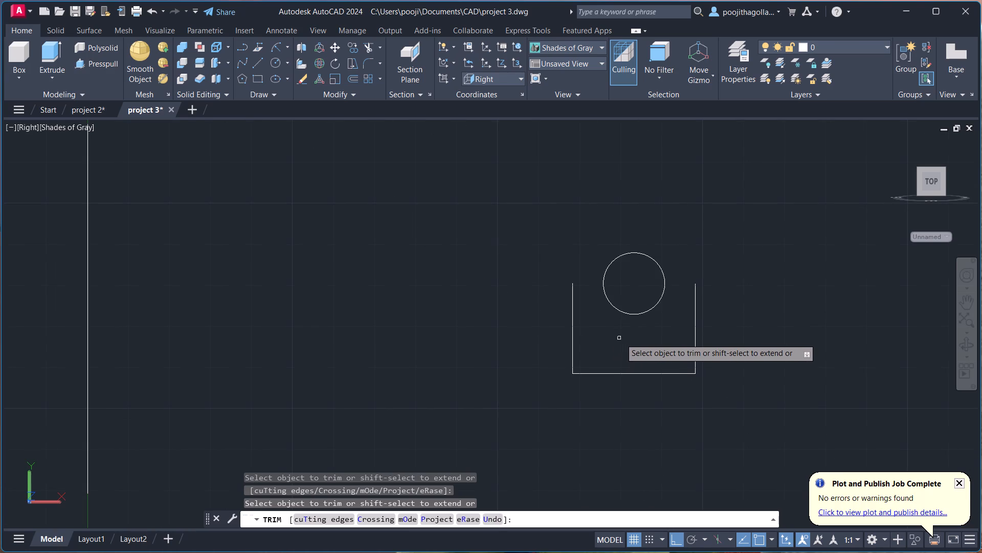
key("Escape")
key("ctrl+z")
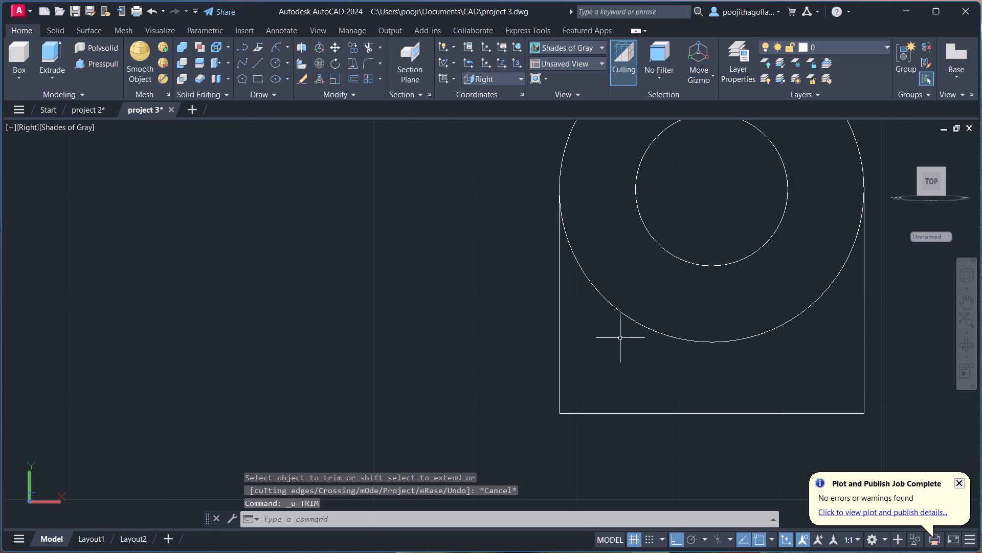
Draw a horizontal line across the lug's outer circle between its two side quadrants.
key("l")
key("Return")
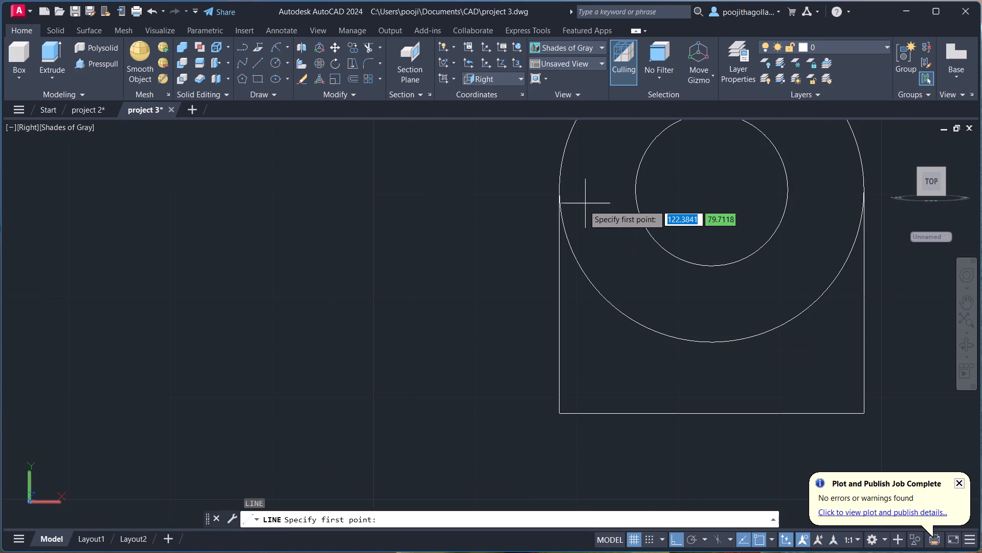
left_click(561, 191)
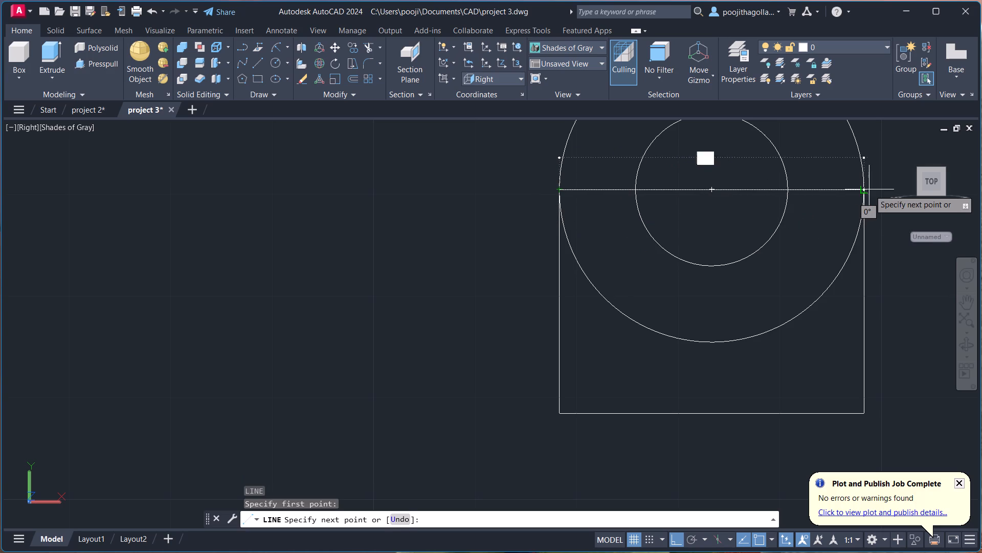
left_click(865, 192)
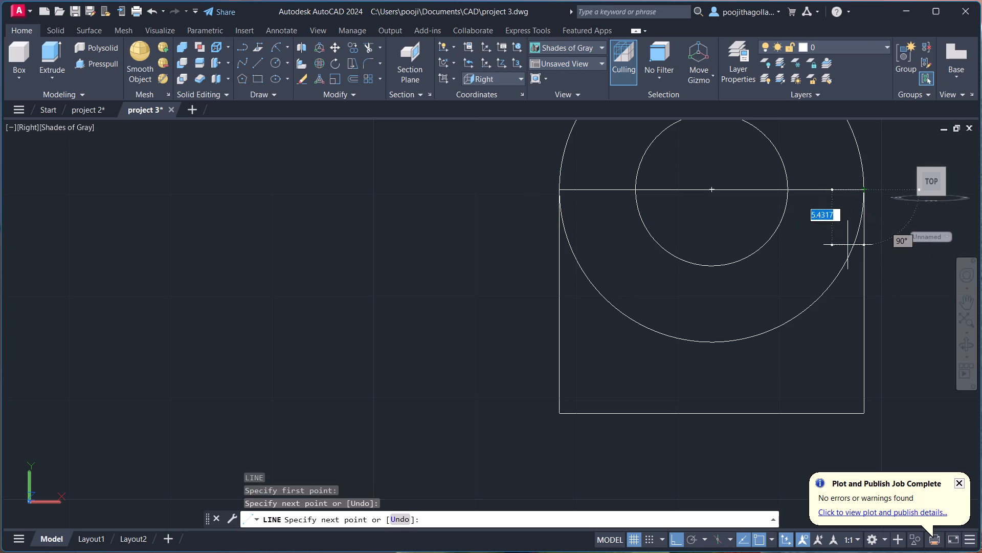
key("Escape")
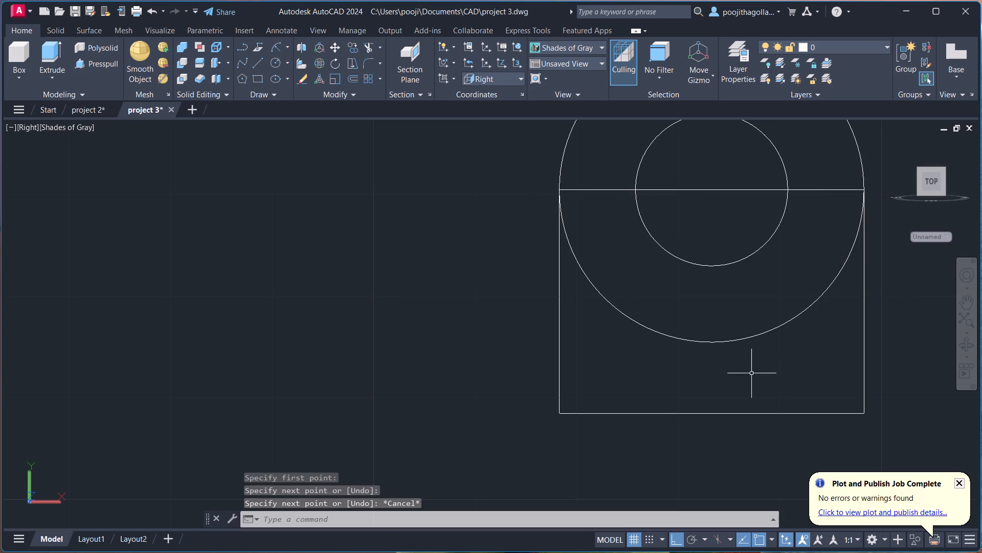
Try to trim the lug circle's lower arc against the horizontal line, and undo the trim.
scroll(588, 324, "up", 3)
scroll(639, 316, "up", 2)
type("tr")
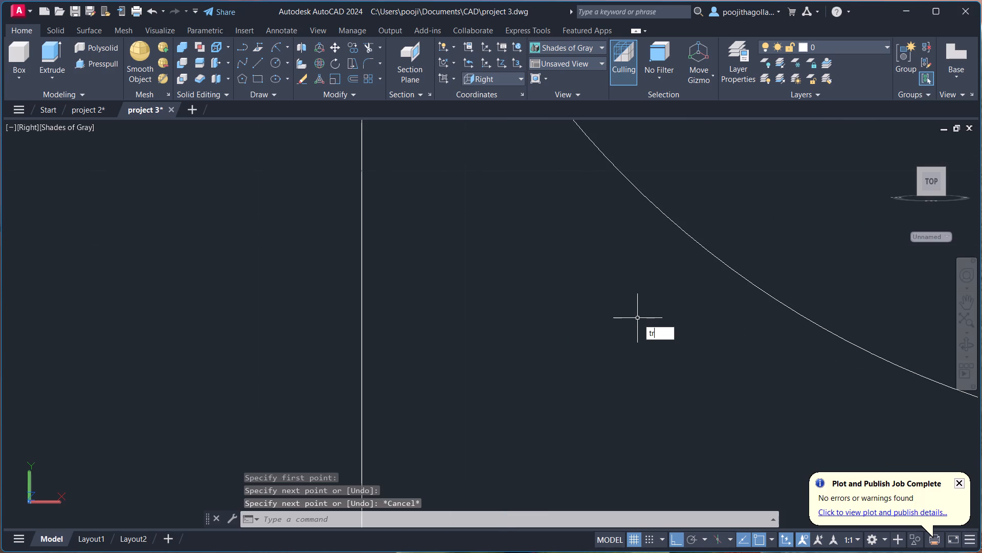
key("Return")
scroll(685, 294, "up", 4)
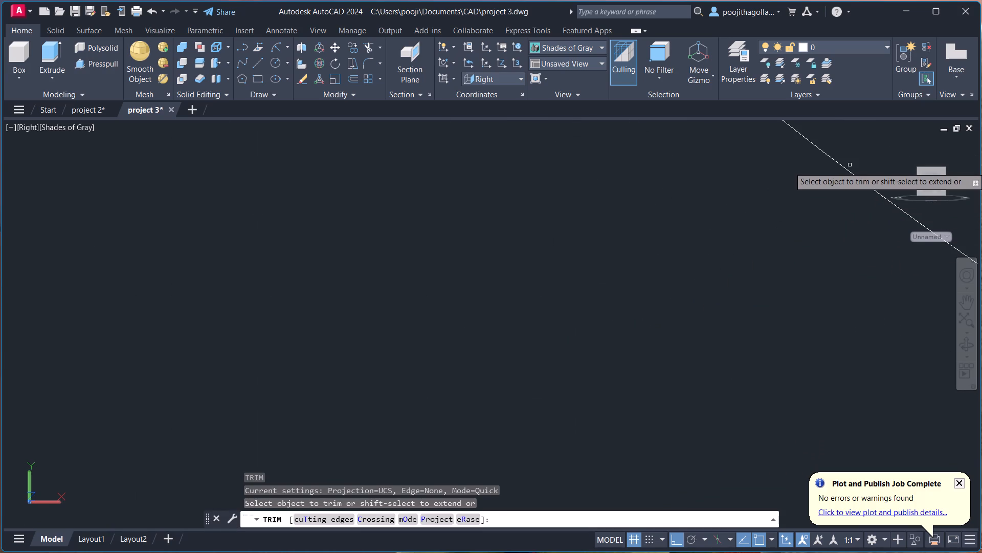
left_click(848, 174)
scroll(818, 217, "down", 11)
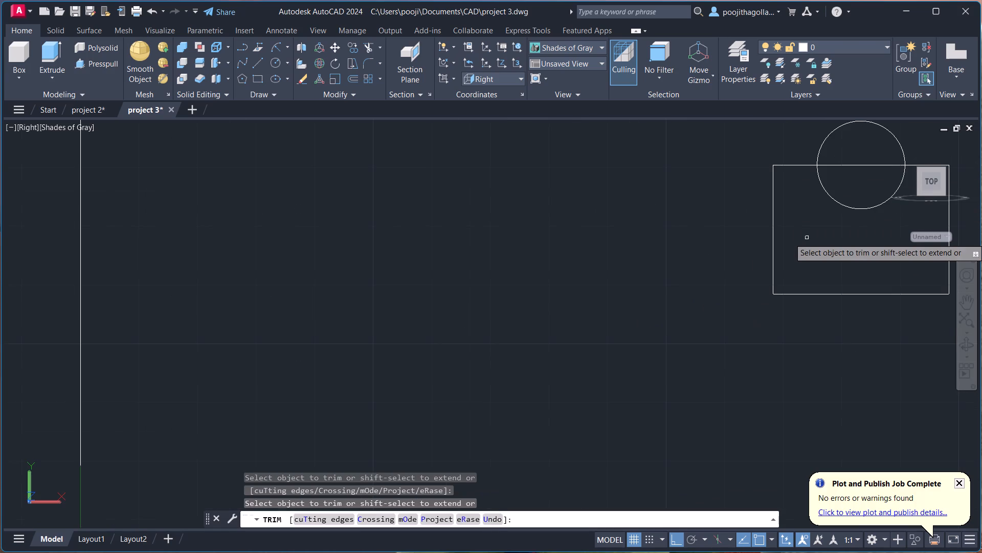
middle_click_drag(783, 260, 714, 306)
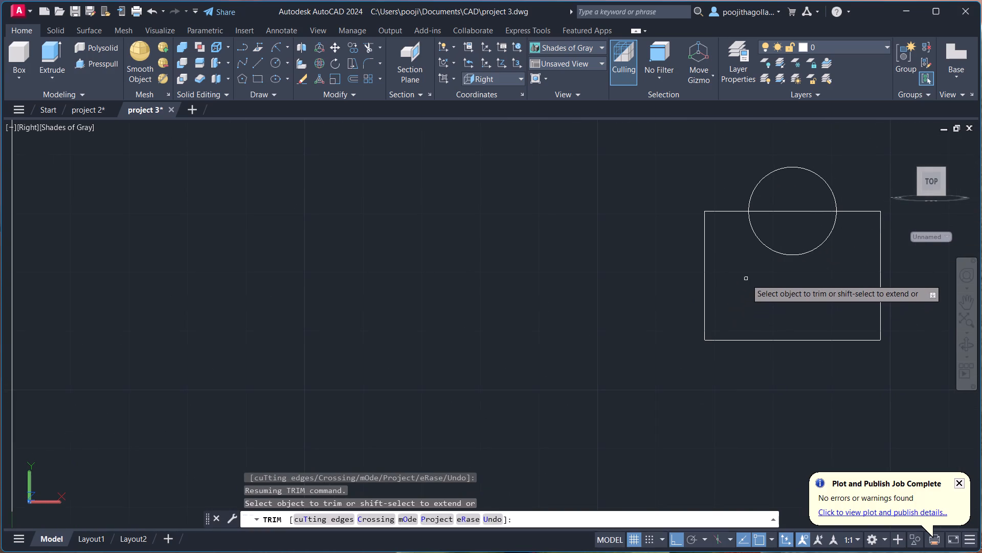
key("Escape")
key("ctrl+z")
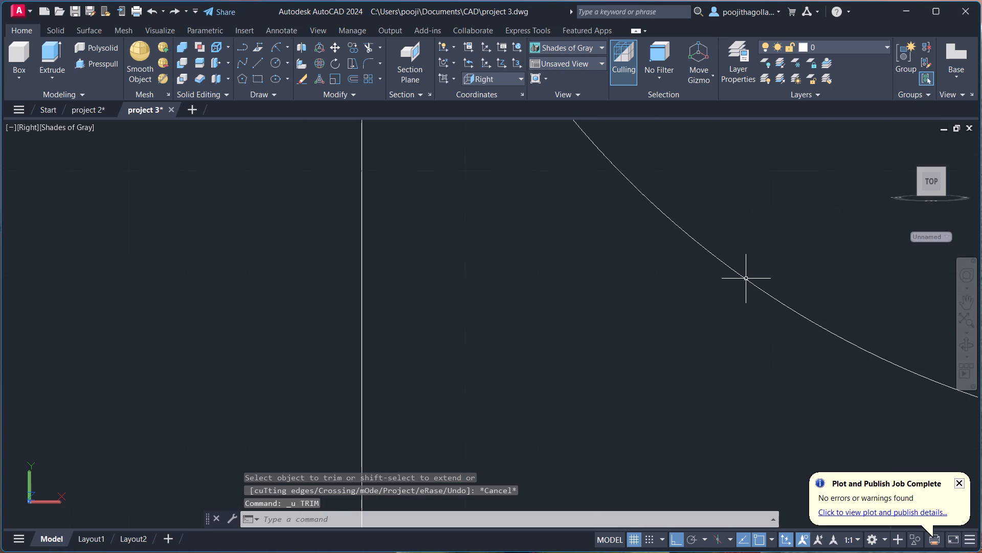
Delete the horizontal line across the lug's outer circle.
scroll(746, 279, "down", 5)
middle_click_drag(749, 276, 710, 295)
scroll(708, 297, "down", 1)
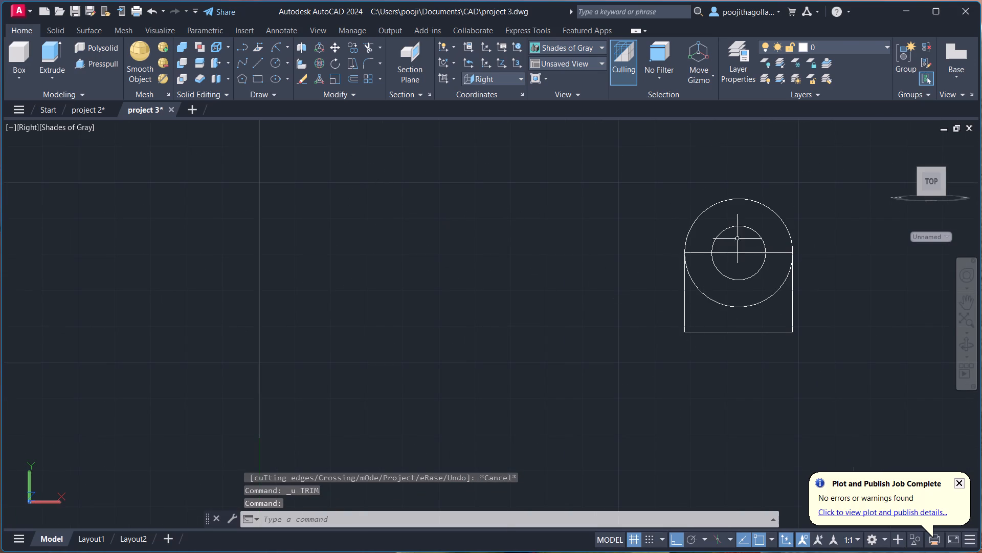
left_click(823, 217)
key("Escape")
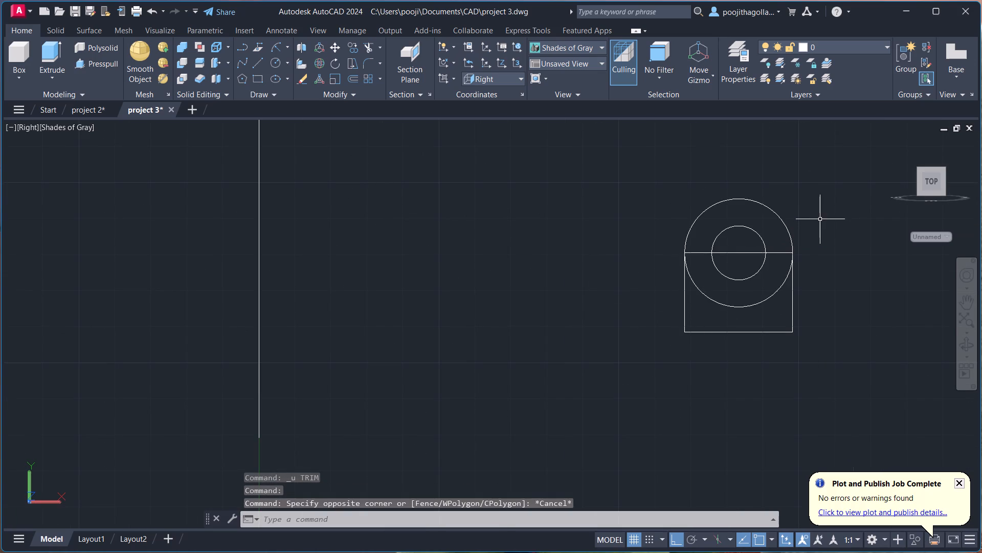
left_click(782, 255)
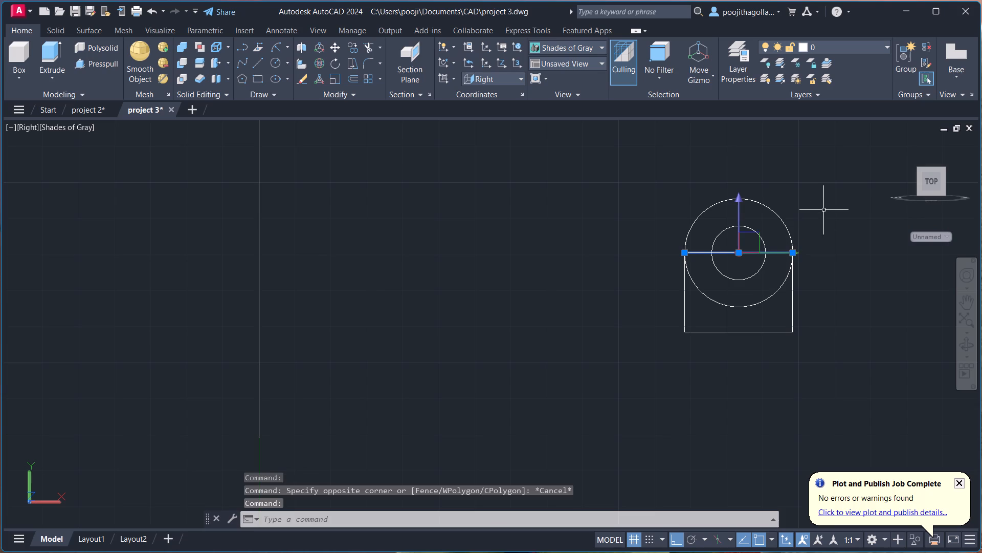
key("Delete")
Join the lug's outer circle and three-sided outline into one polyline.
left_click_drag(838, 184, 836, 189)
left_click(644, 350)
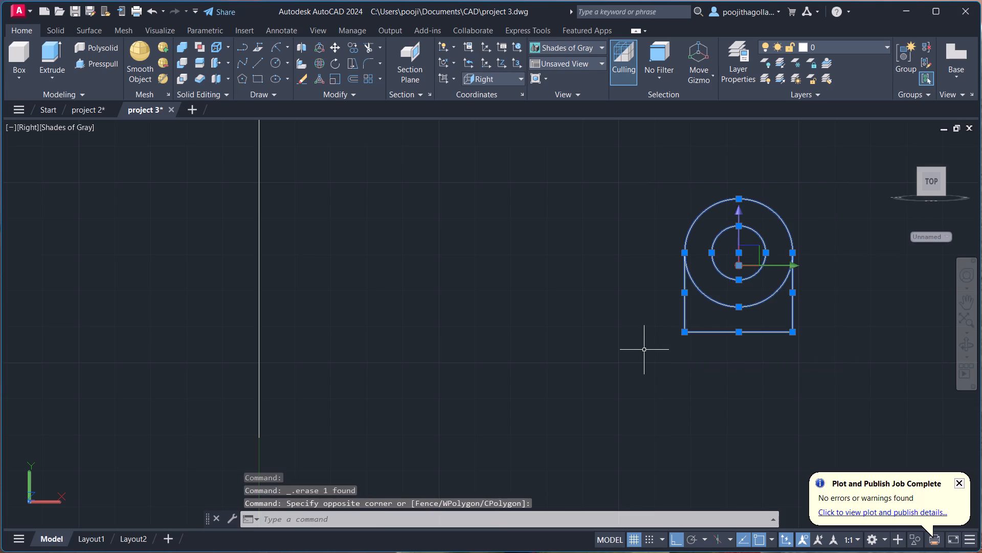
key("j")
key("Return")
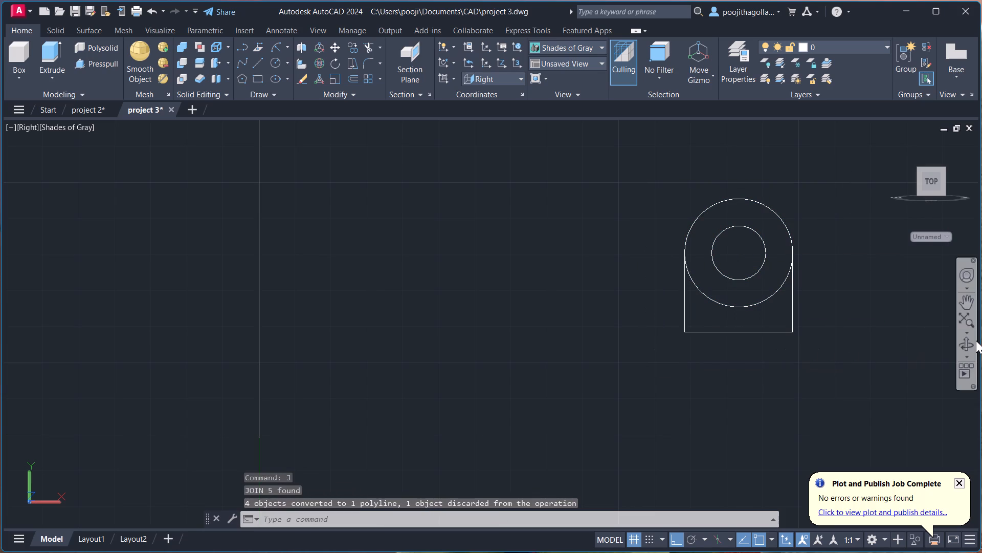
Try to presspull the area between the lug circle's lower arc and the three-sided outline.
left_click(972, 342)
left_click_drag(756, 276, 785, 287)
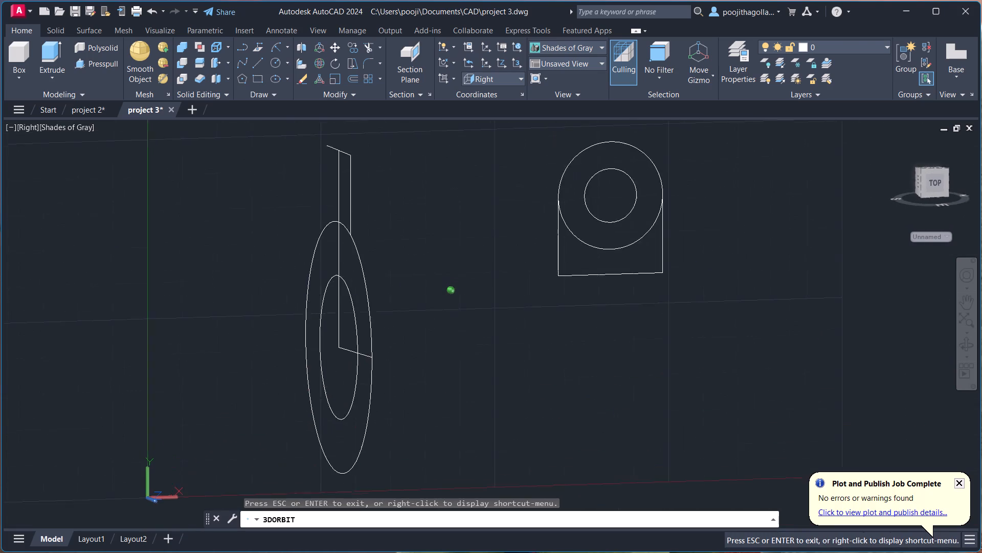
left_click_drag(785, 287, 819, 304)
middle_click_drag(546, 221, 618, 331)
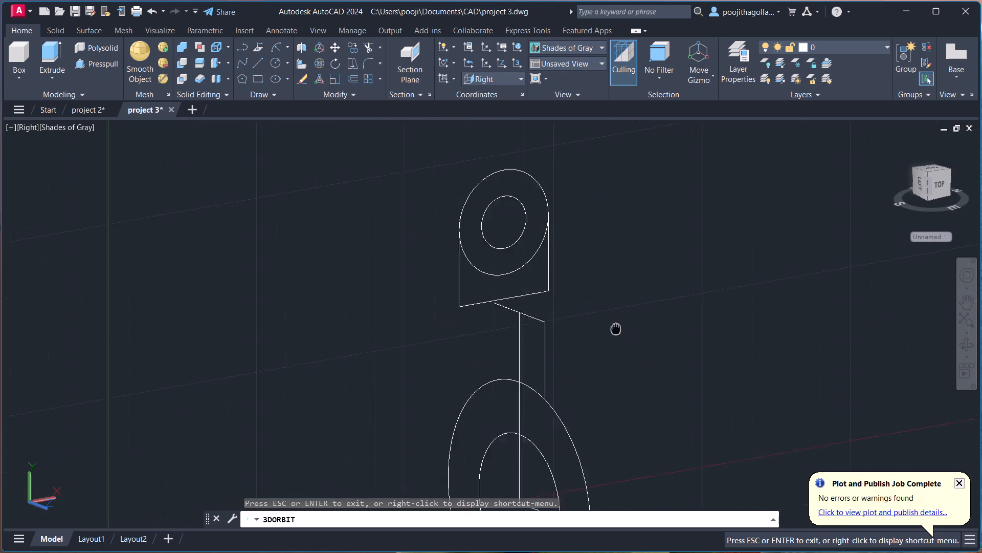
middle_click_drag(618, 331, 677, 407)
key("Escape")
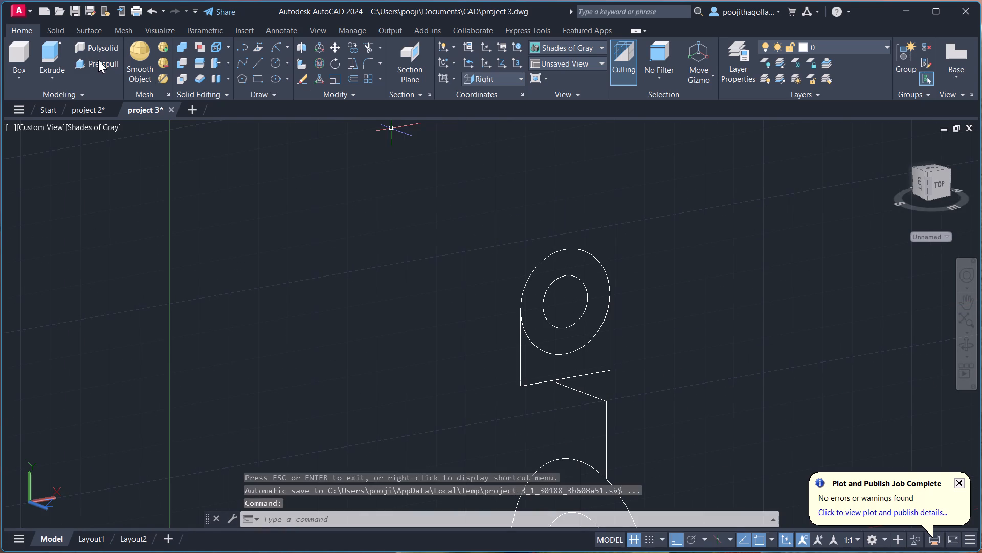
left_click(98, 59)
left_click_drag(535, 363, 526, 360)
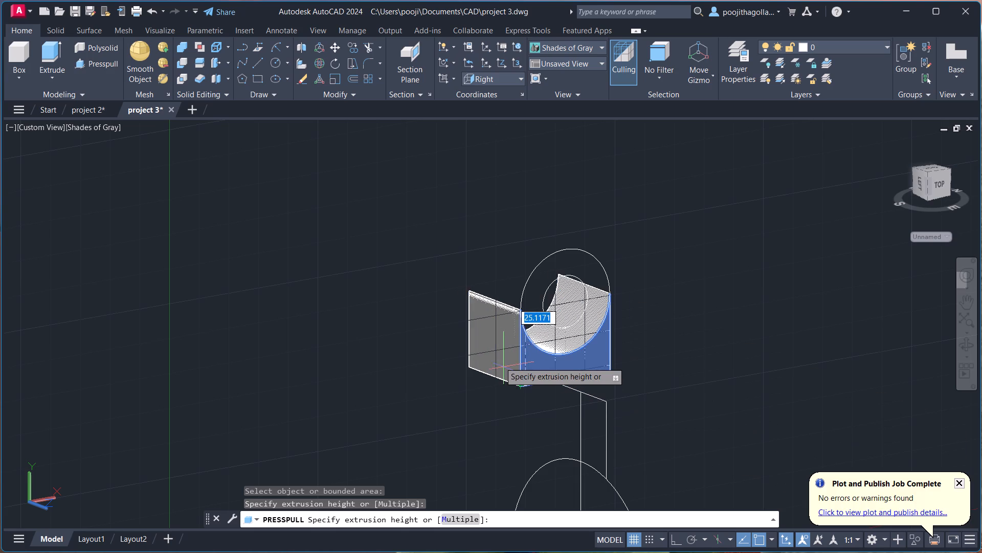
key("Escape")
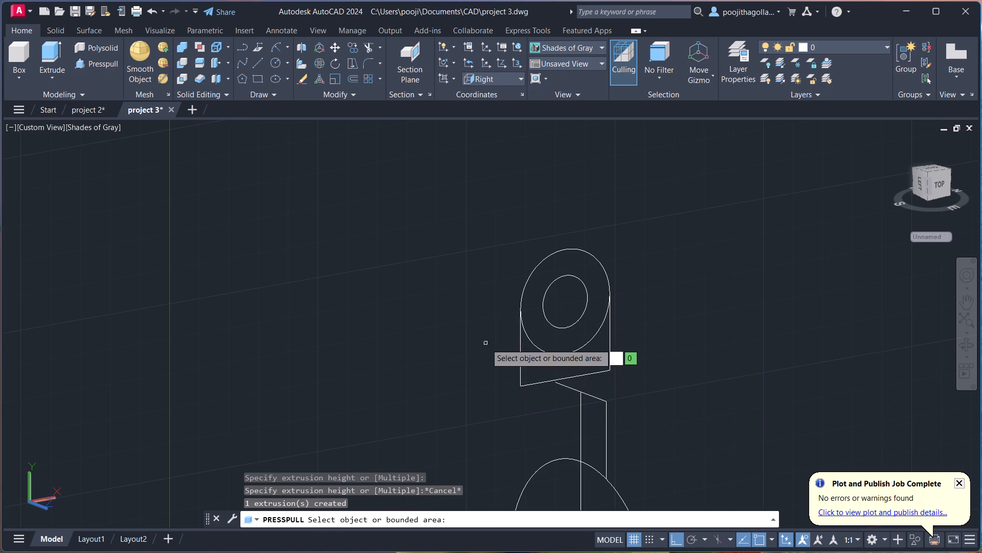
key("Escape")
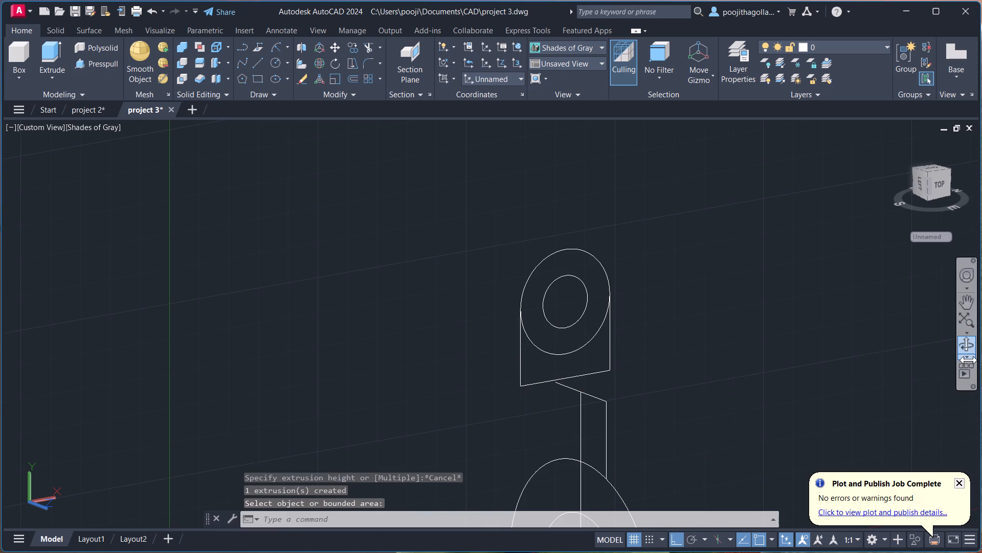
Move the lug profile and its hole by the outline's lower corner to where the short vertical line meets the large outer circle.
left_click(961, 348)
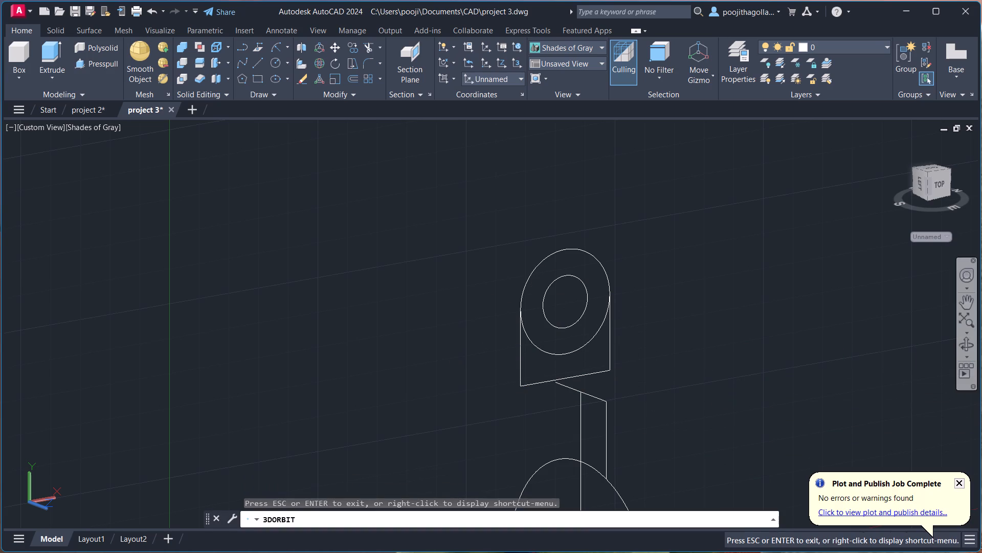
left_click_drag(704, 337, 603, 335)
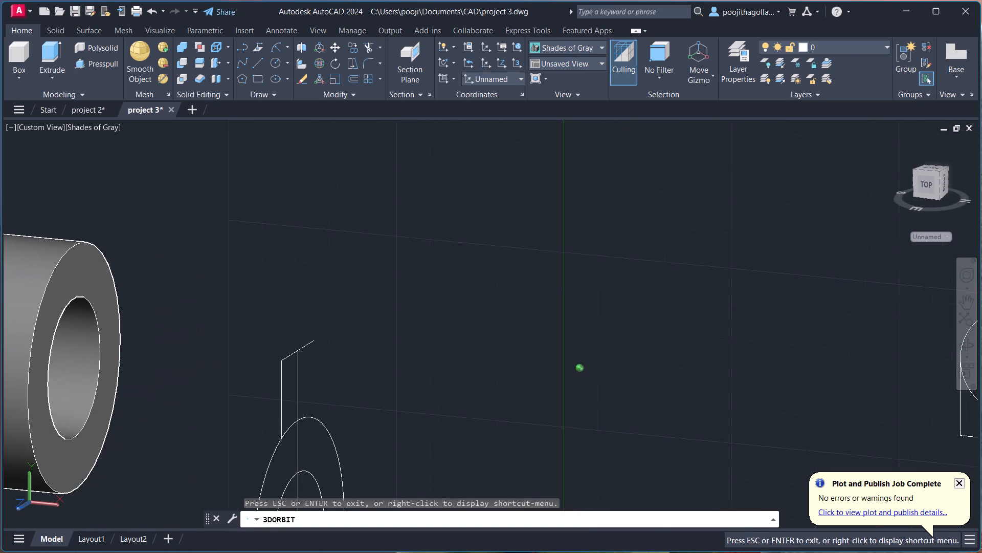
left_click_drag(603, 335, 665, 348)
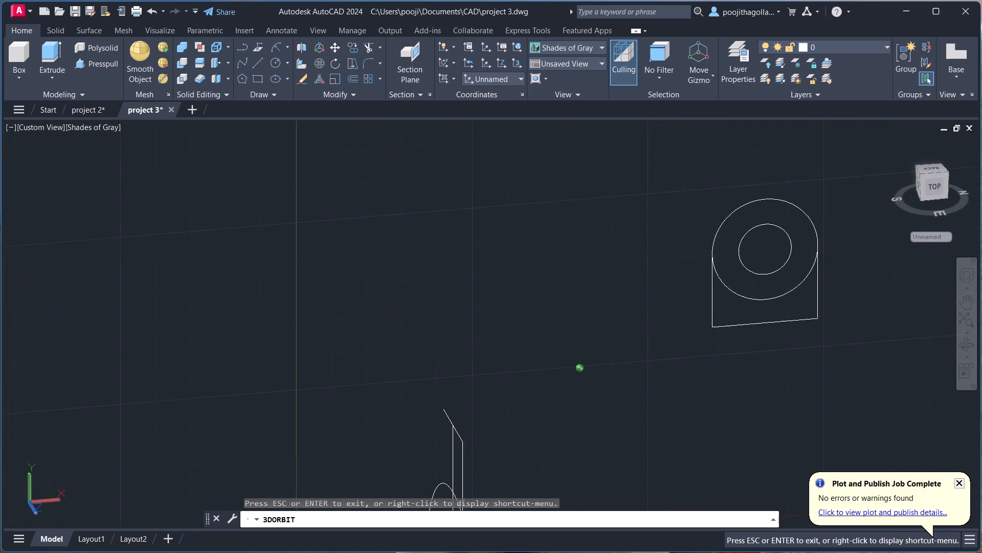
left_click_drag(665, 348, 665, 344)
middle_click_drag(593, 381, 585, 328)
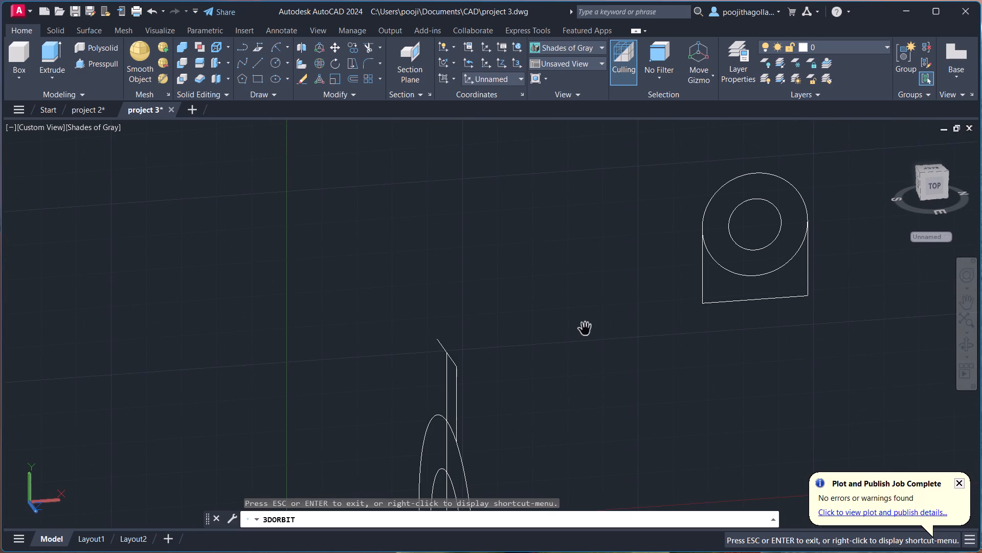
key("Escape")
left_click(849, 181)
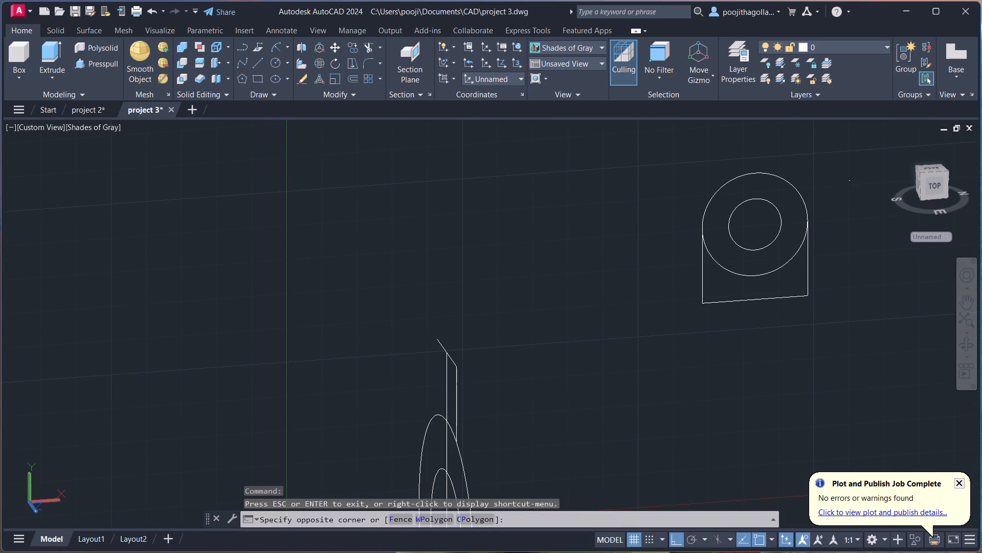
left_click(650, 332)
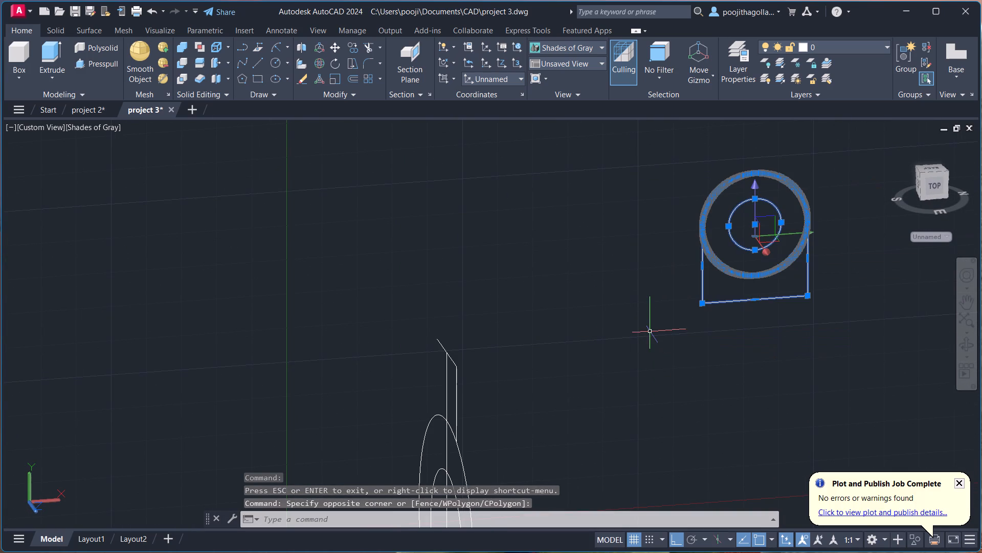
key("m")
key("Return")
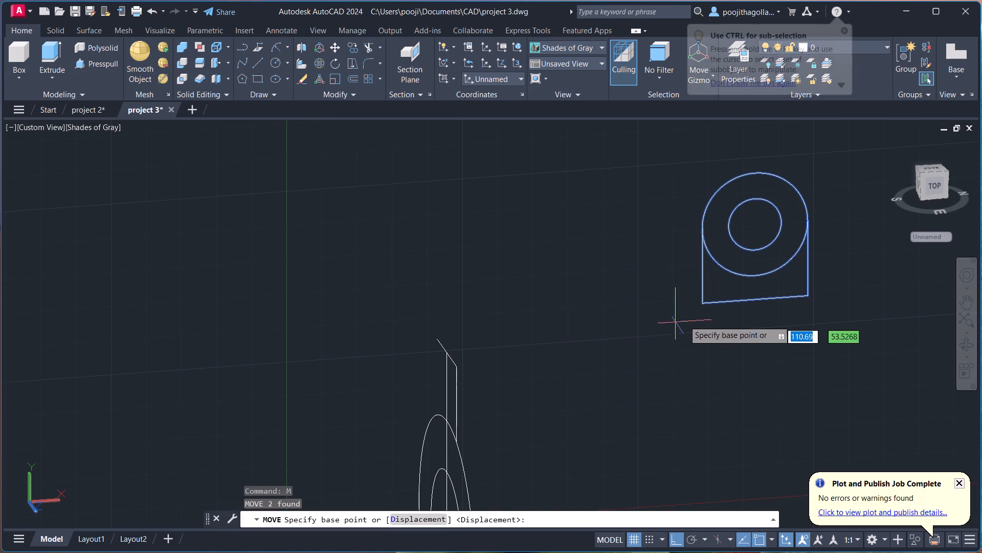
left_click(704, 305)
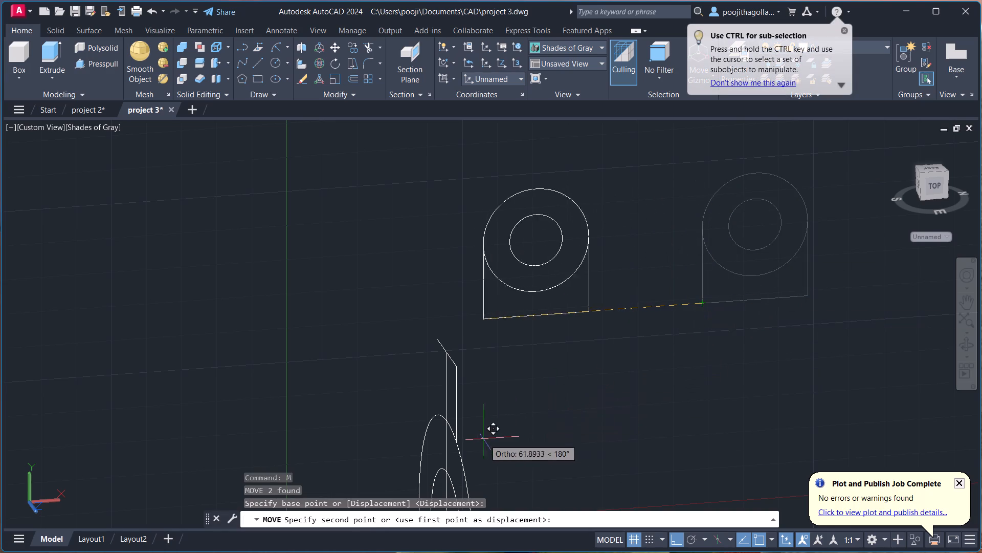
scroll(474, 442, "up", 3)
middle_click_drag(474, 442, 521, 375)
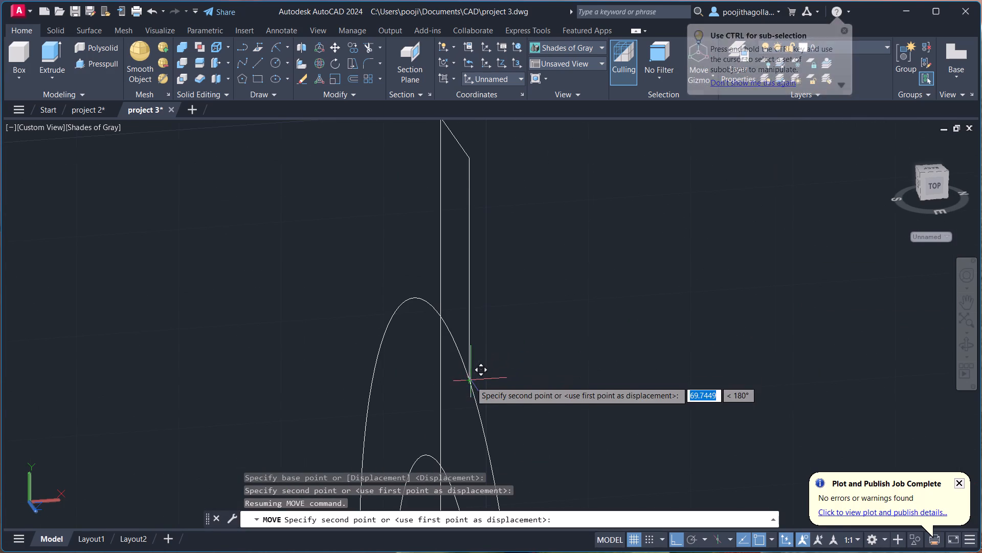
left_click(469, 383)
Examine from several angles how the moved lug profile meets the large outer circle.
scroll(525, 406, "down", 1)
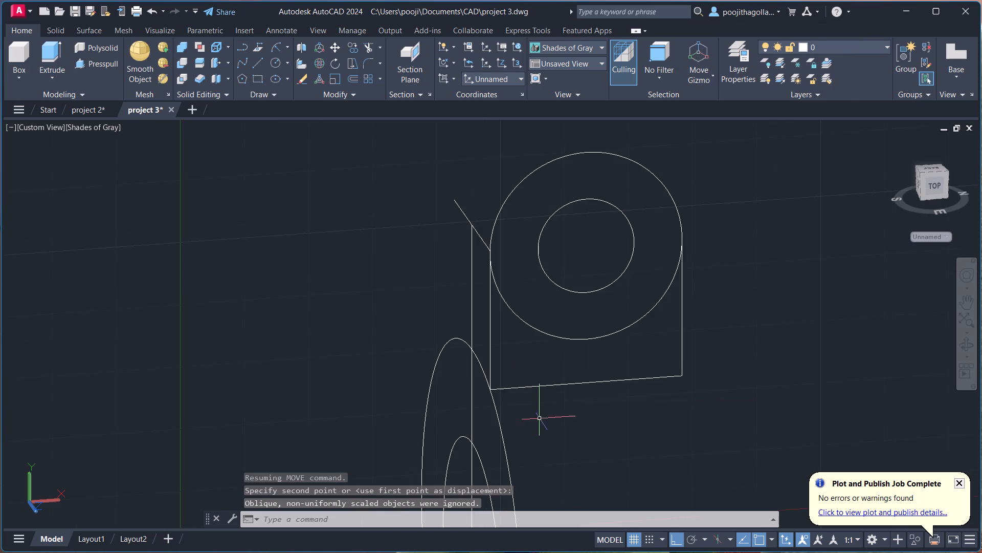
middle_click_drag(584, 455, 622, 473)
middle_click_drag(596, 478, 601, 416)
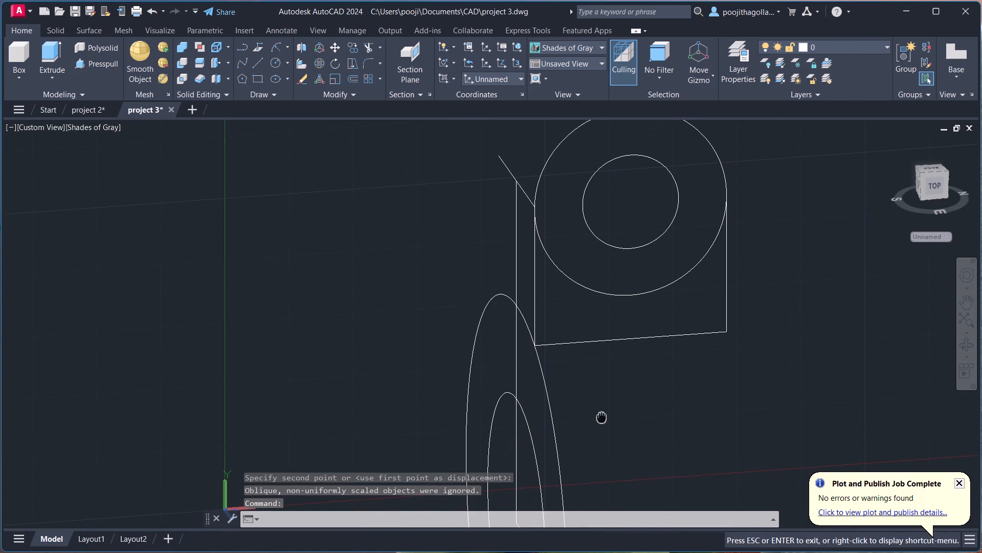
middle_click_drag(601, 416, 601, 415)
middle_click_drag(579, 400, 577, 373)
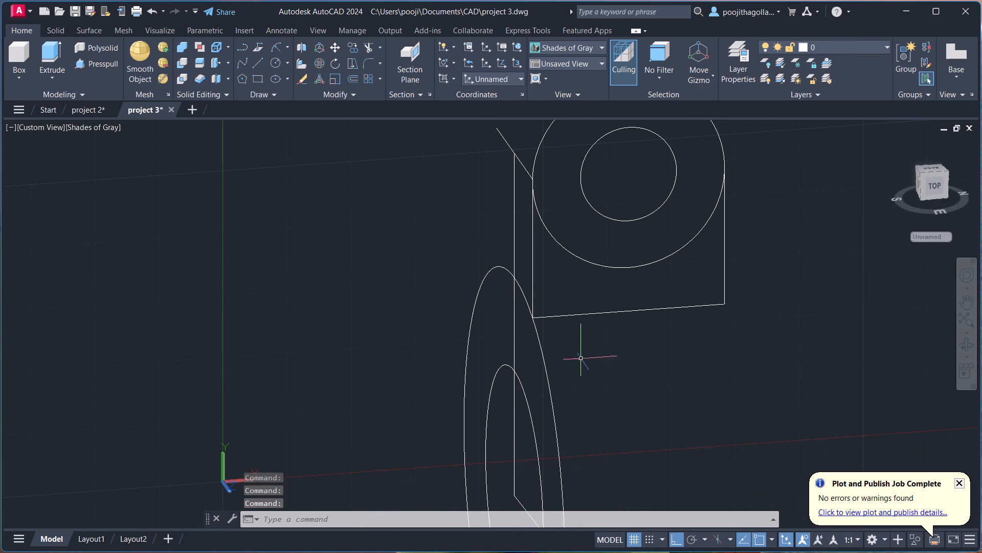
scroll(584, 324, "up", 1)
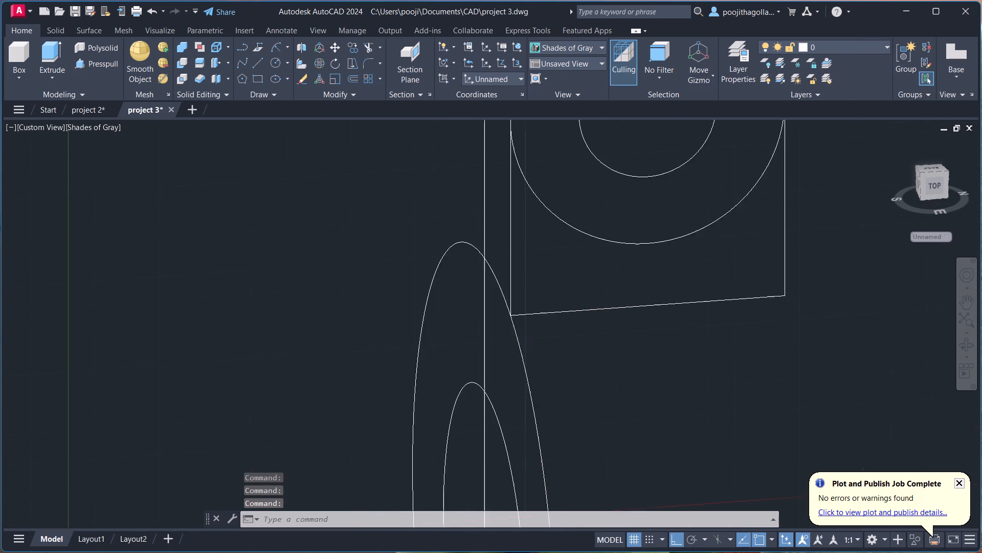
scroll(584, 324, "up", 1)
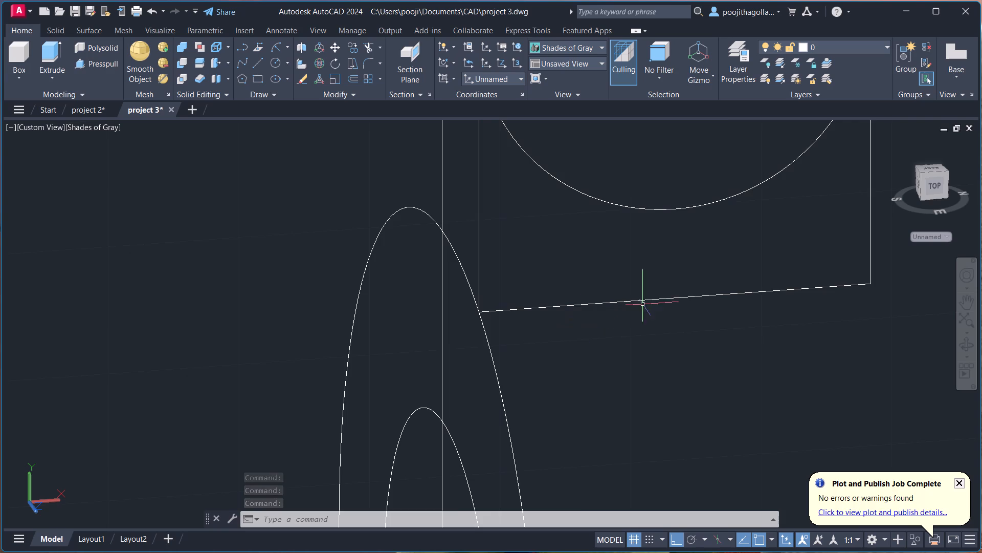
scroll(653, 302, "down", 1)
left_click(653, 302)
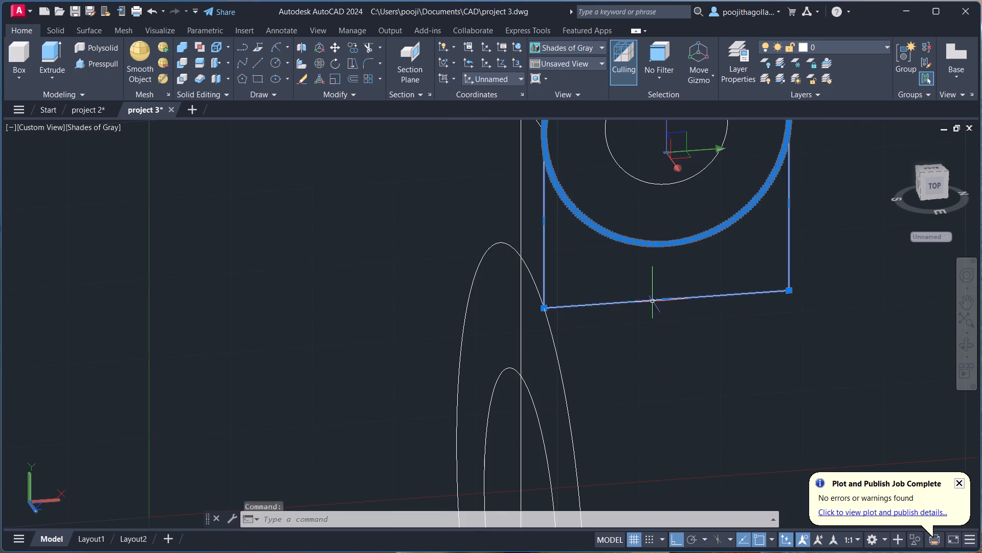
scroll(641, 332, "down", 1)
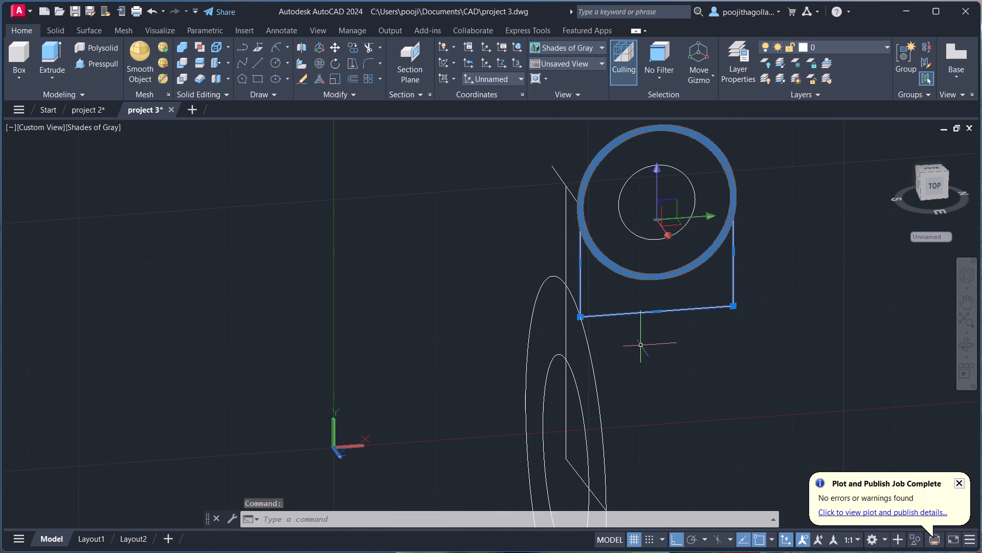
key("Escape")
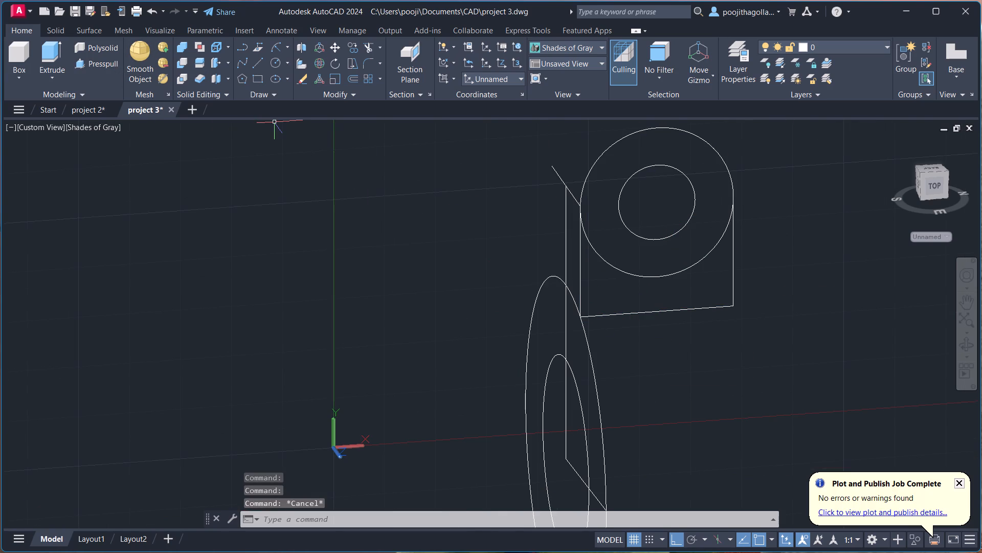
left_click(960, 347)
left_click_drag(738, 346, 749, 359)
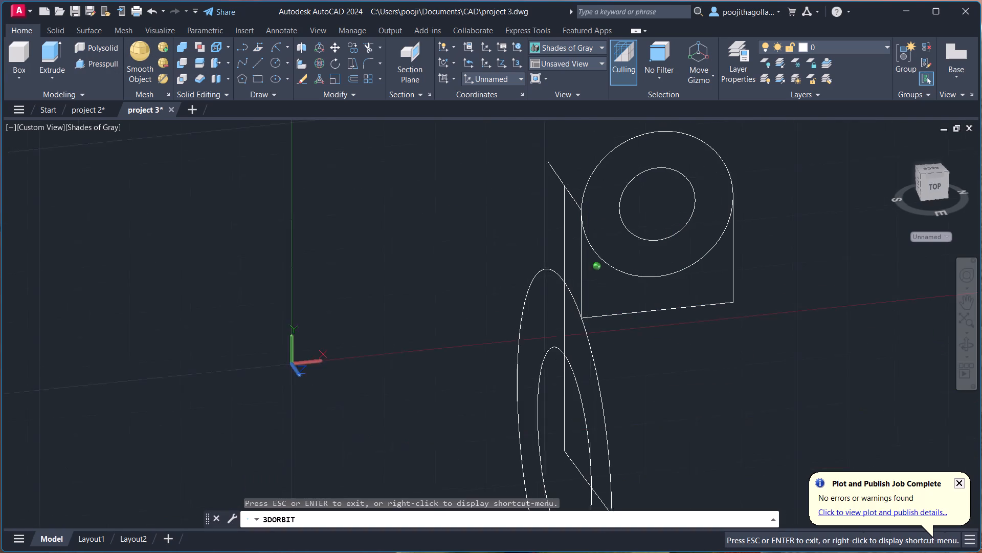
left_click_drag(749, 359, 756, 352)
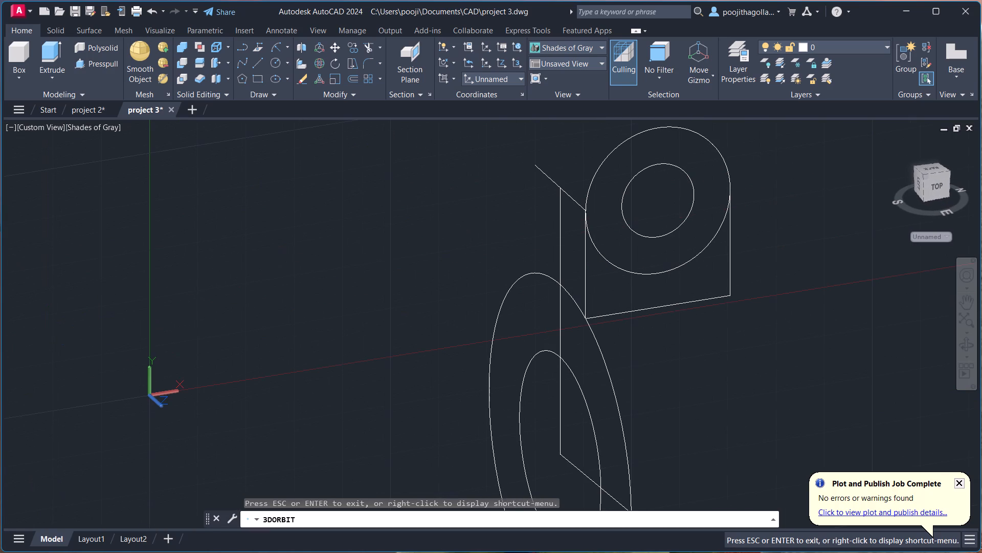
key("Escape")
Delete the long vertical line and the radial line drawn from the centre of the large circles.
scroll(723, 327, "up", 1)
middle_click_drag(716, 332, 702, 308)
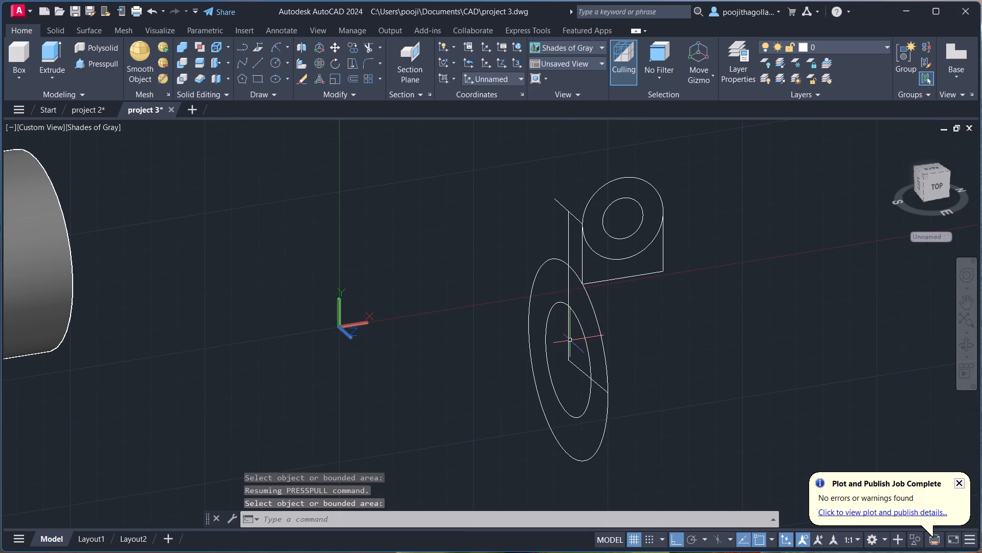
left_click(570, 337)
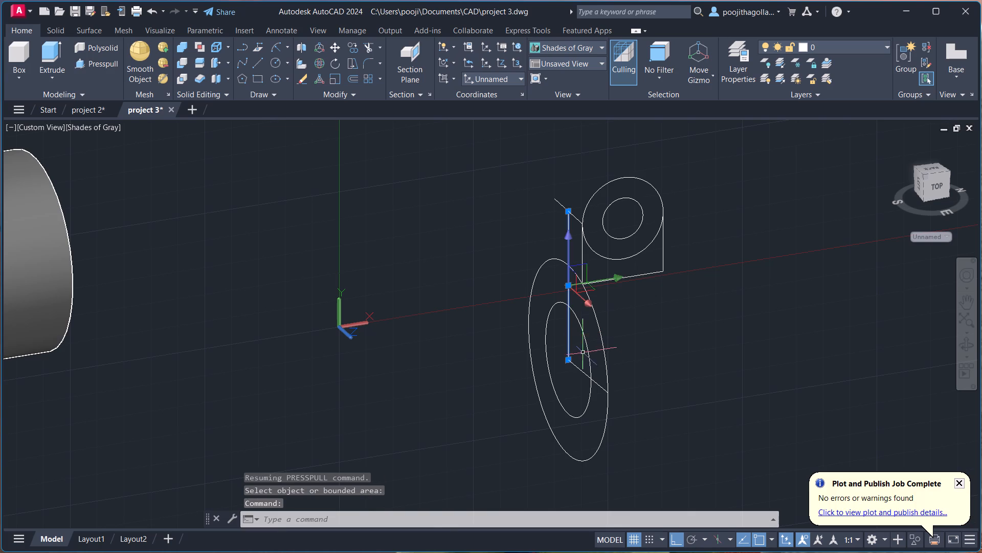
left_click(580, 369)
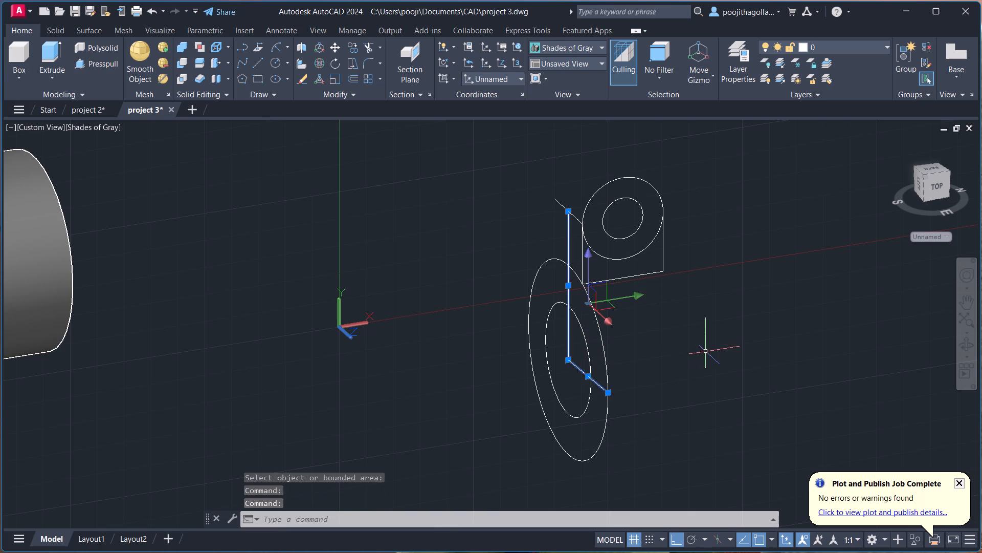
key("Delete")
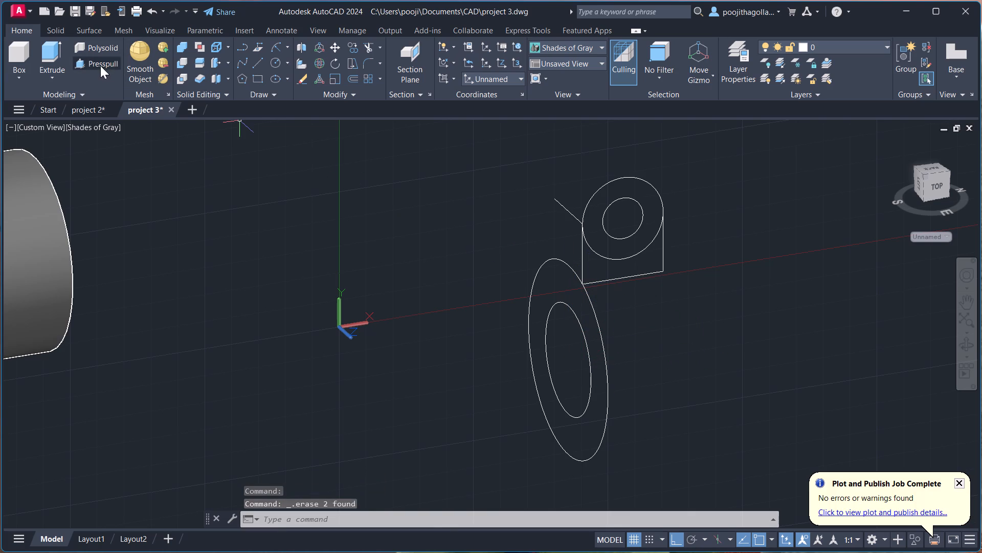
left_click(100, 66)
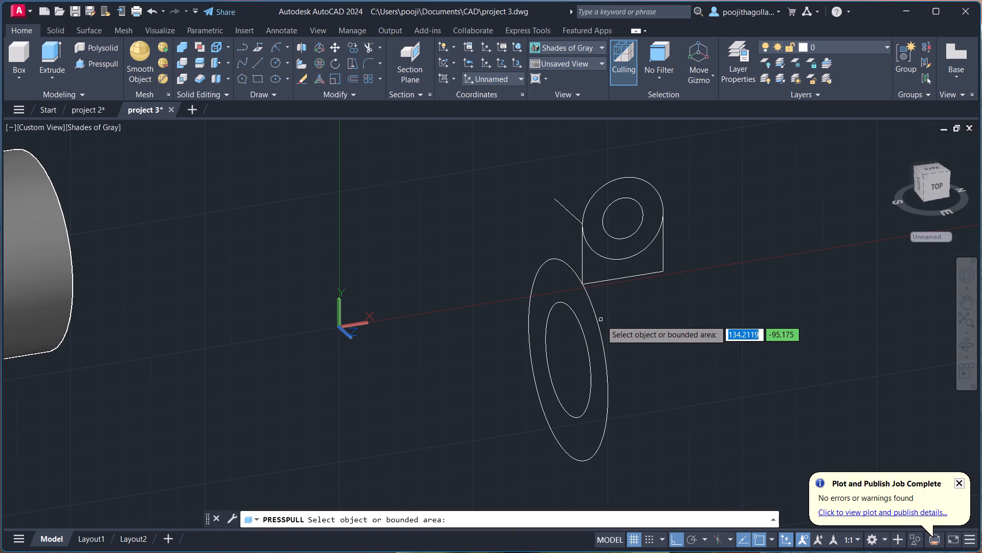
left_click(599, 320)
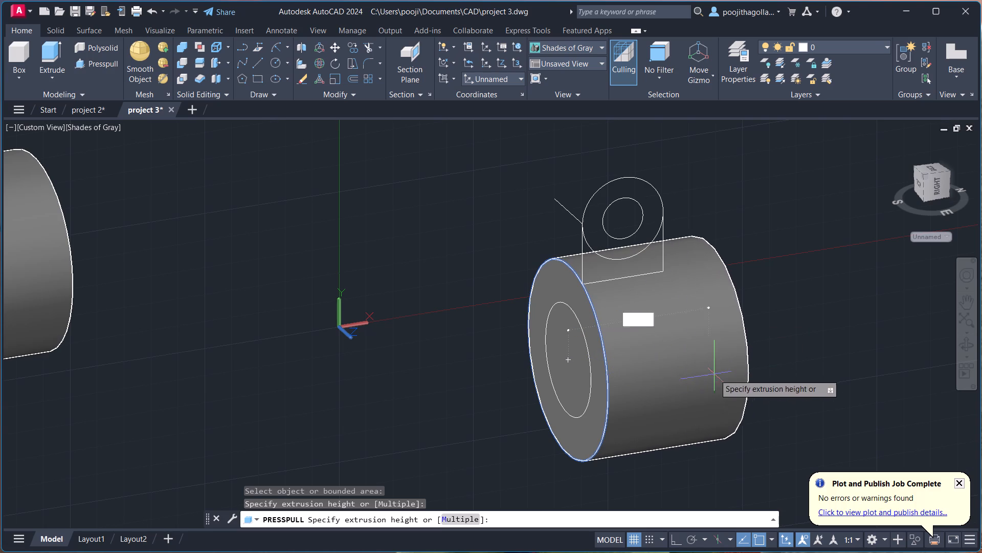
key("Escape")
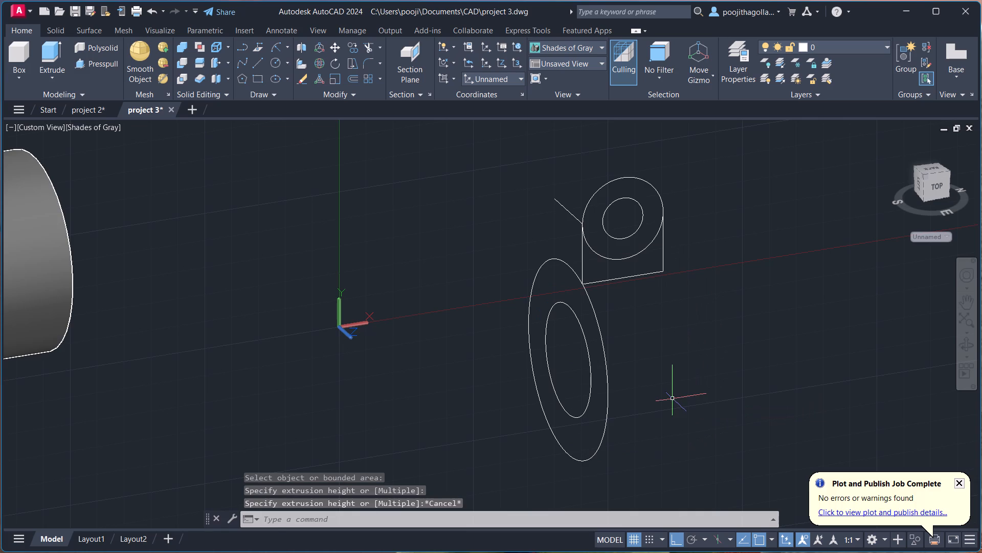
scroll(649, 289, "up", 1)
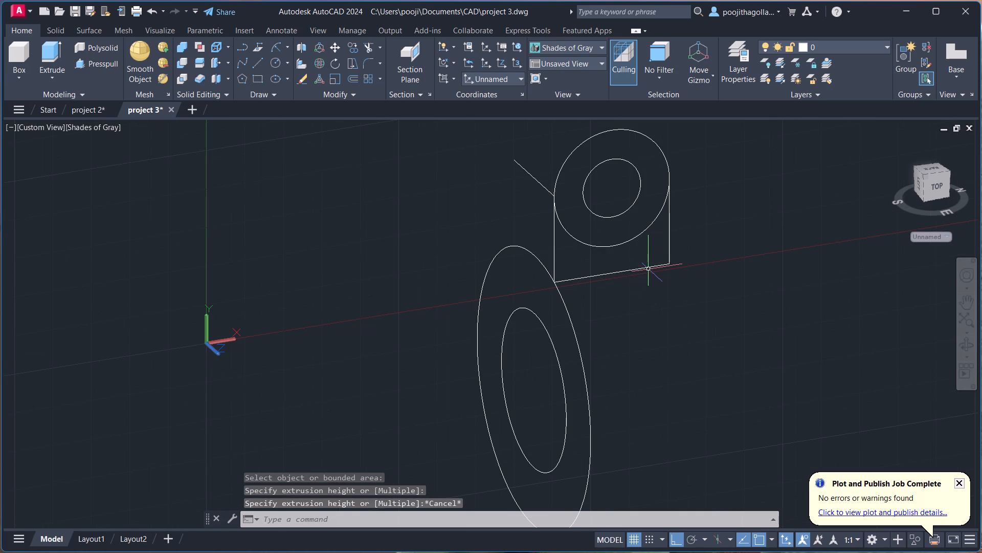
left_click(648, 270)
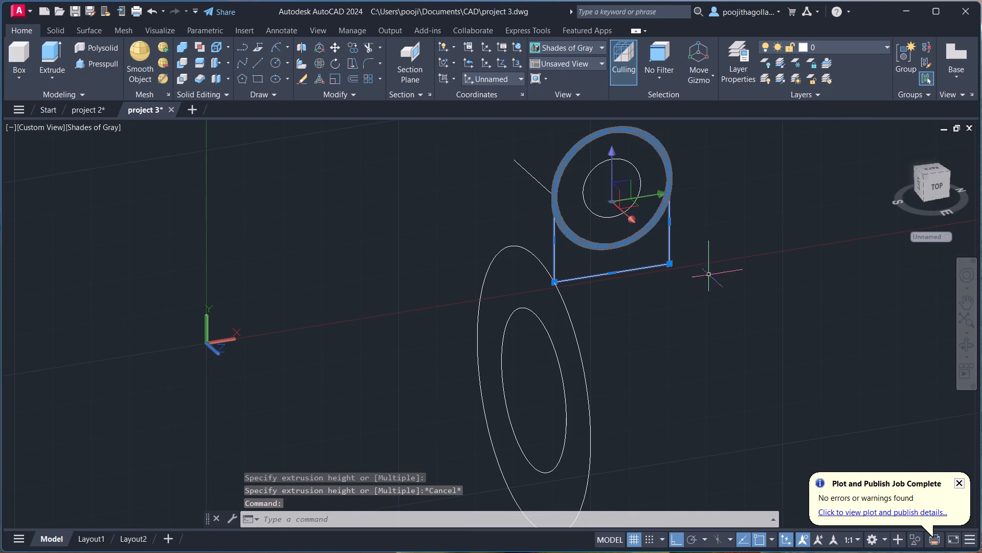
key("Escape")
Undo the recent edits back through the construction line deletion and the move of the lug profile.
key("ctrl+z")
key("ctrl+z")
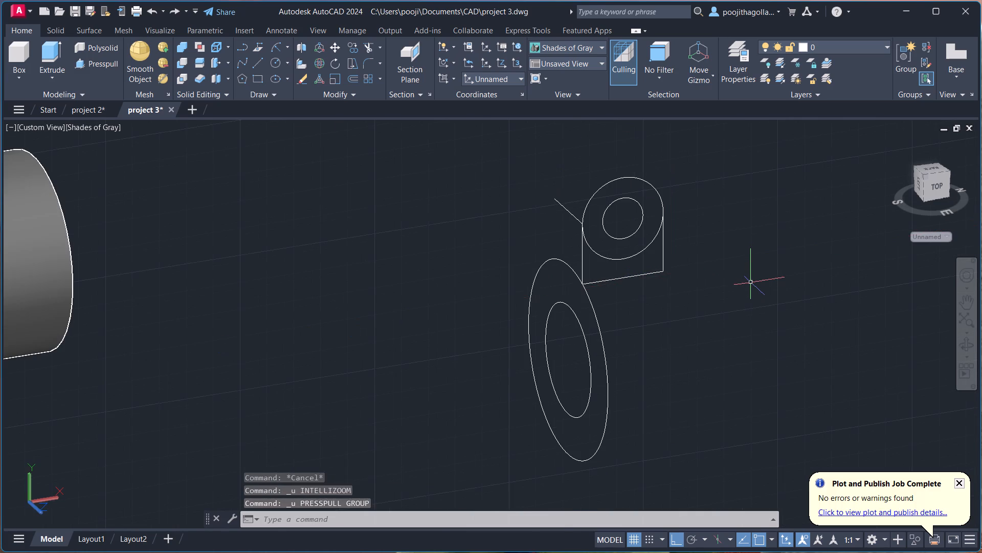
key("ctrl+z")
key("ctrl+z")
key("ctrl+z")
key("ctrl+z")
key("ctrl+z")
key("ctrl+z")
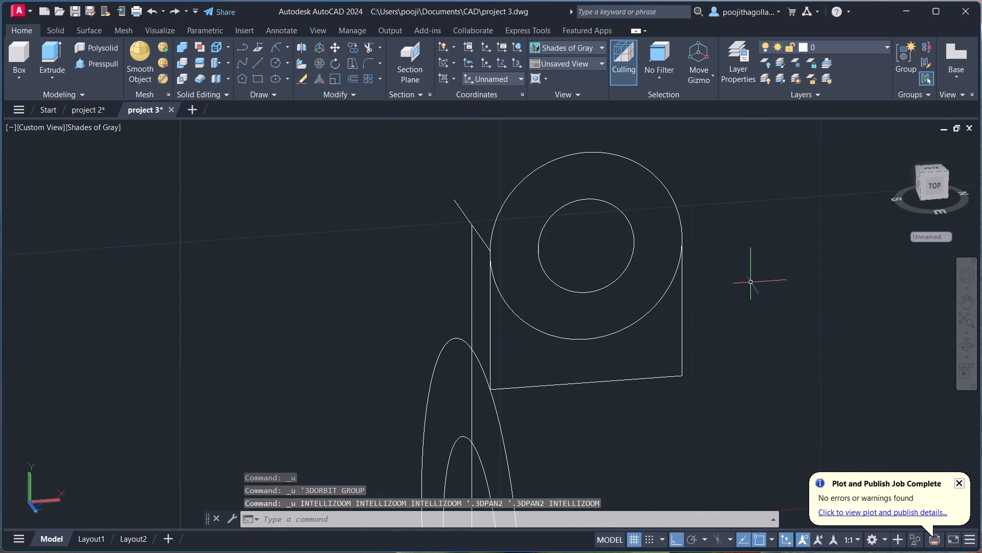
key("ctrl+z")
key("ctrl+z")
key("ctrl+z")
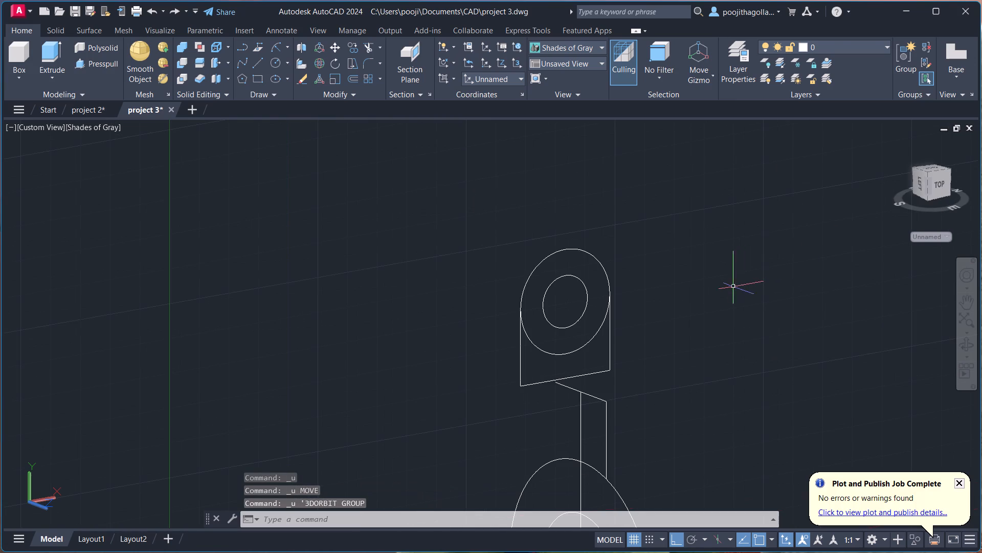
Undo further back through the presspull attempt and the join of the lug's outer circle and three-sided outline.
scroll(652, 330, "up", 2, "ctrl")
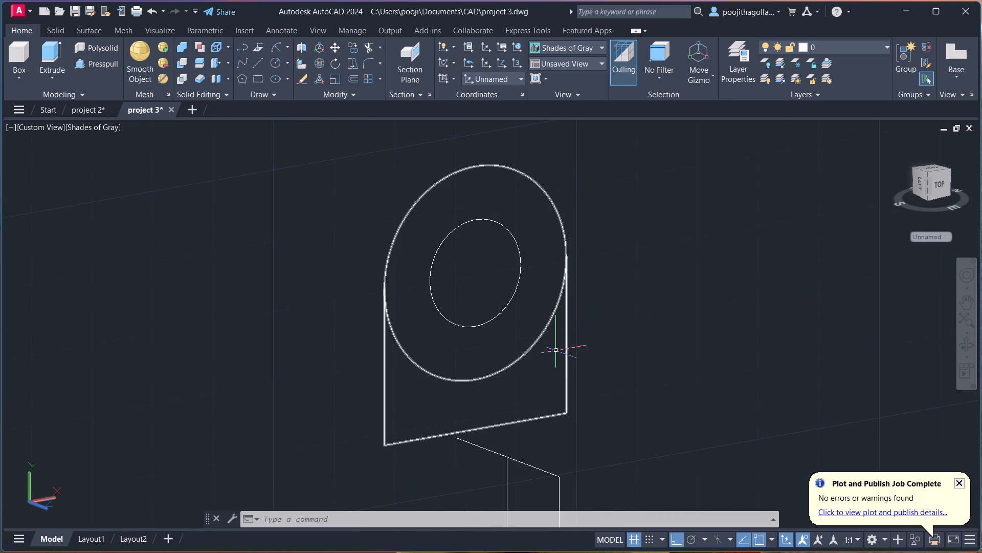
middle_click_drag(538, 389, 572, 311)
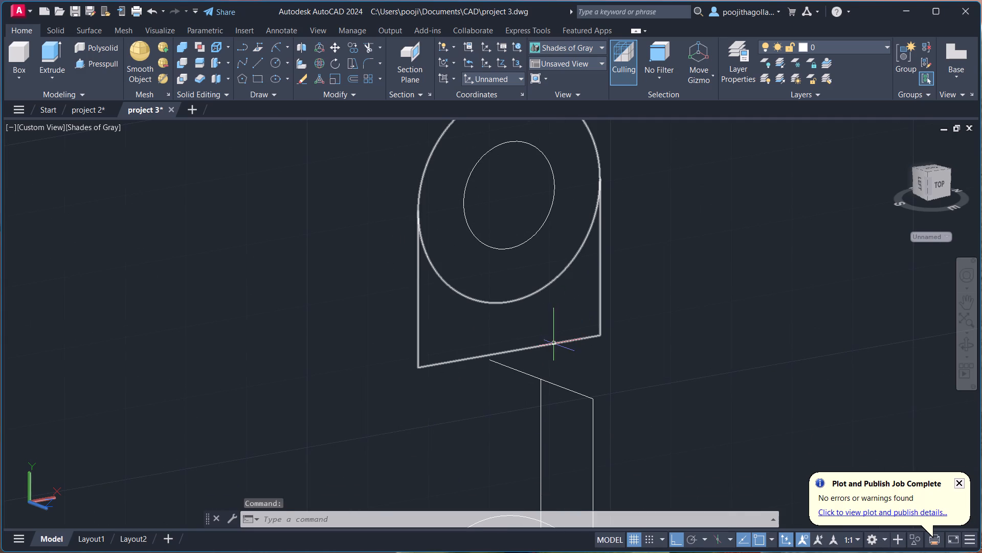
left_click(552, 349)
left_click(556, 344)
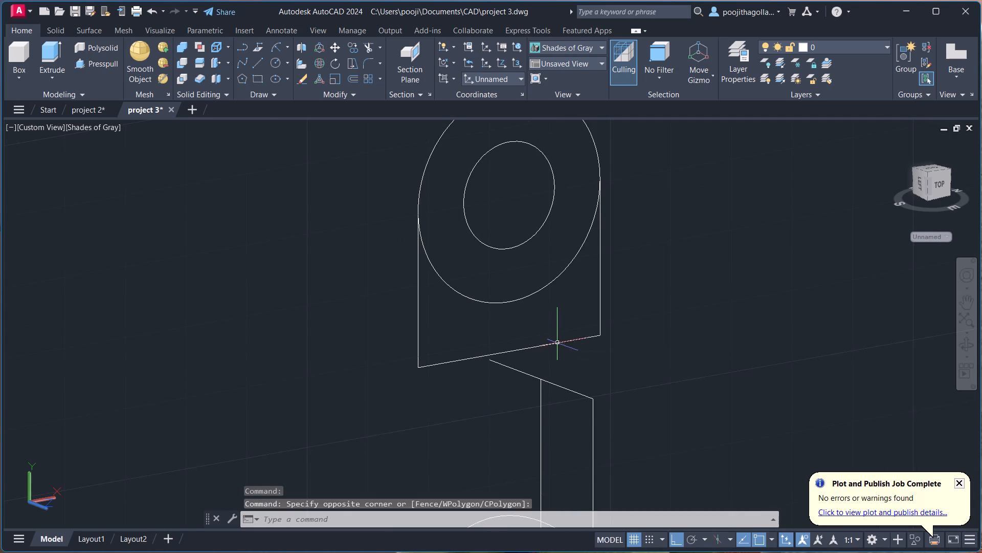
left_click(567, 333)
left_click(551, 347)
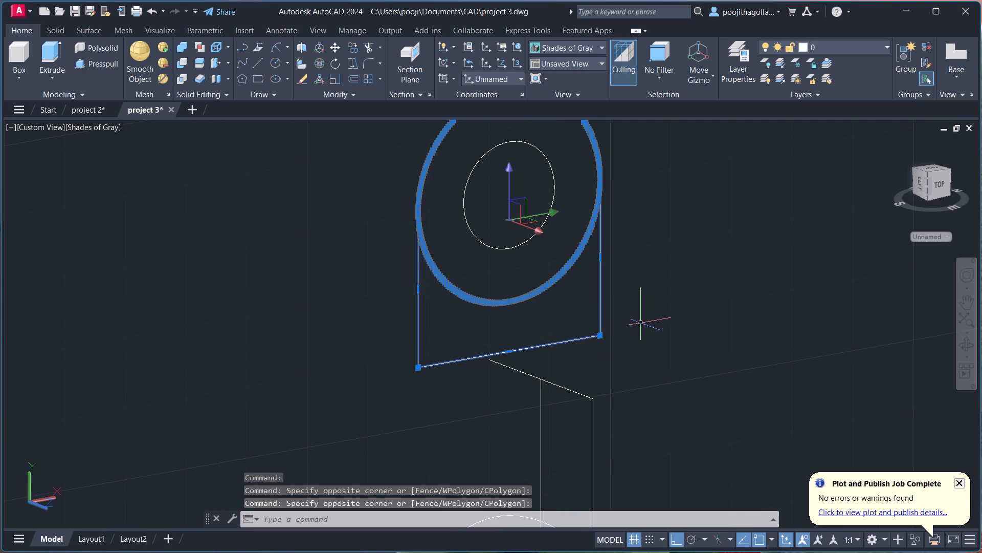
key("Escape")
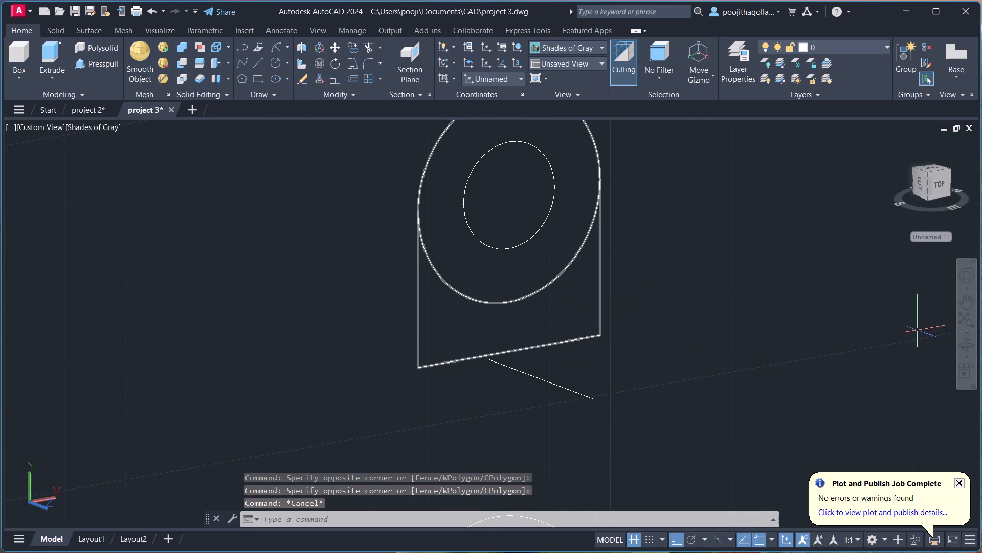
key("ctrl+z")
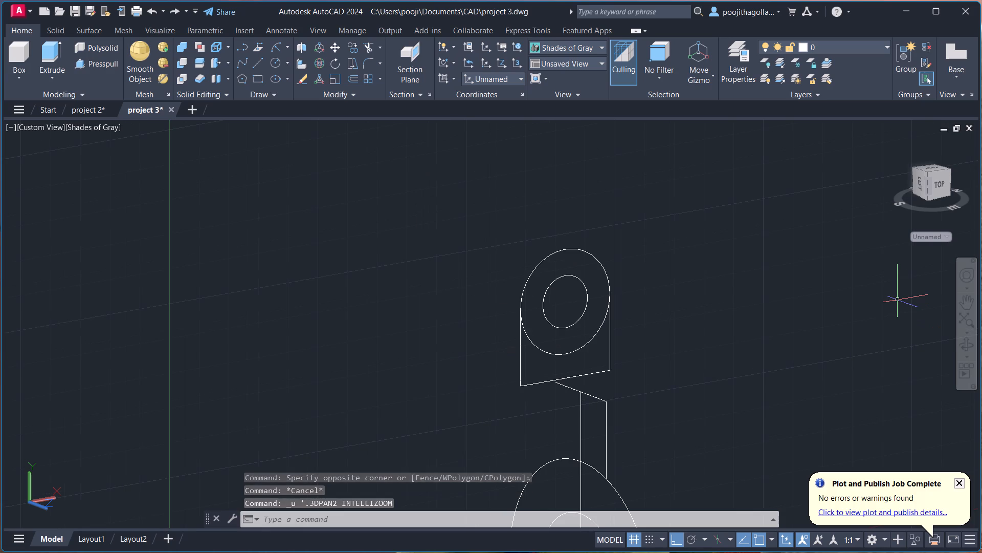
key("ctrl+z")
key("ctrl+z")
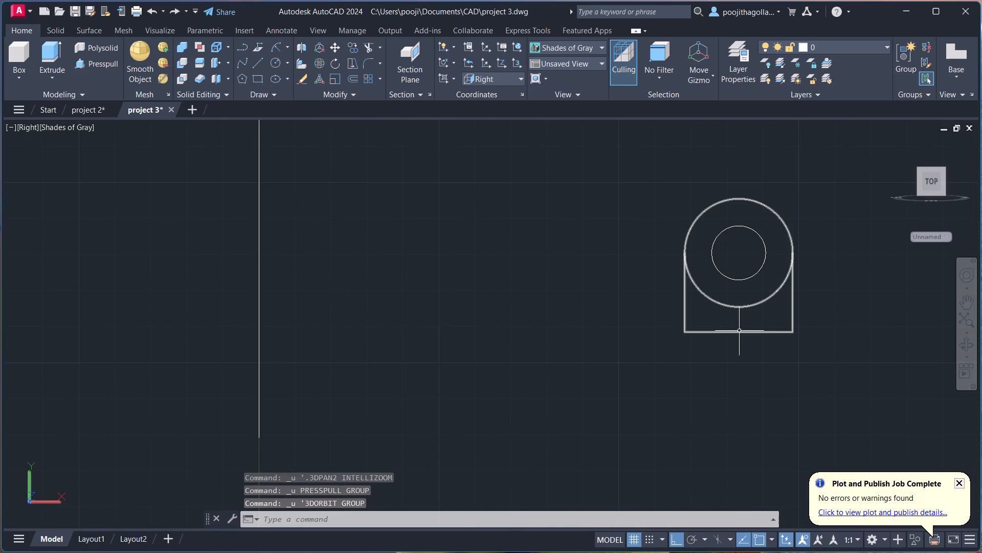
key("ctrl+z")
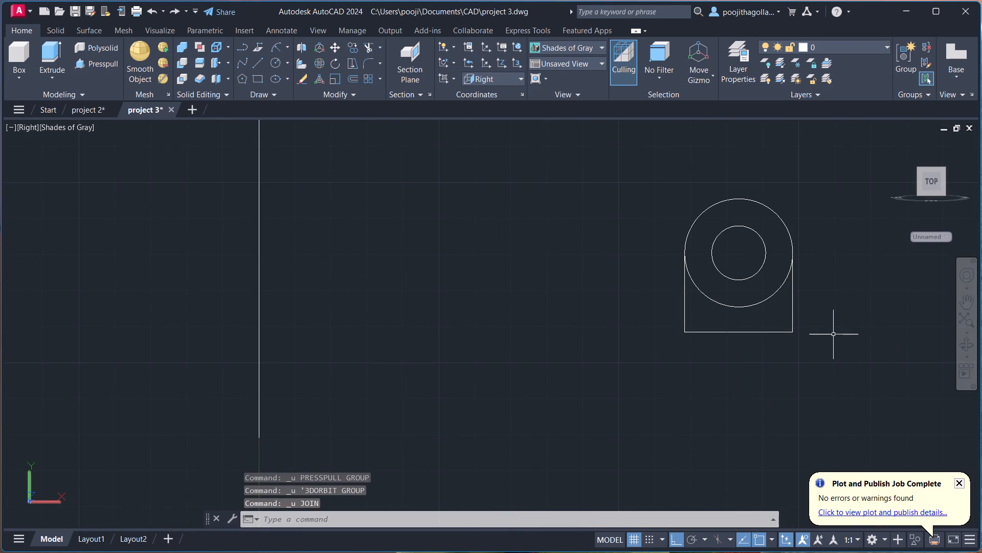
Delete the bottom horizontal line of the lug's three-sided outline.
left_click(733, 333)
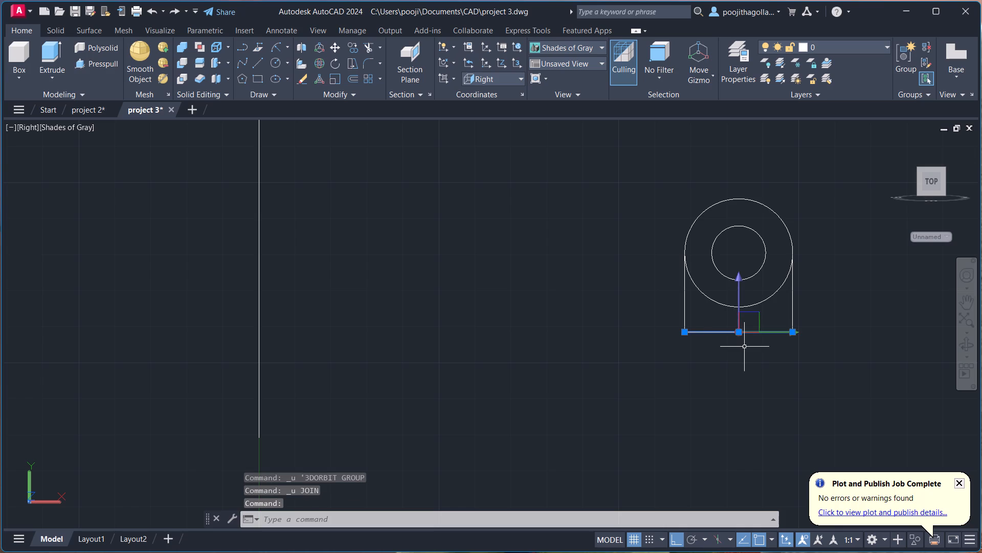
key("Delete")
Examine the open lug profile and the cylinder circles from an angled 3D view.
scroll(550, 402, "down", 2)
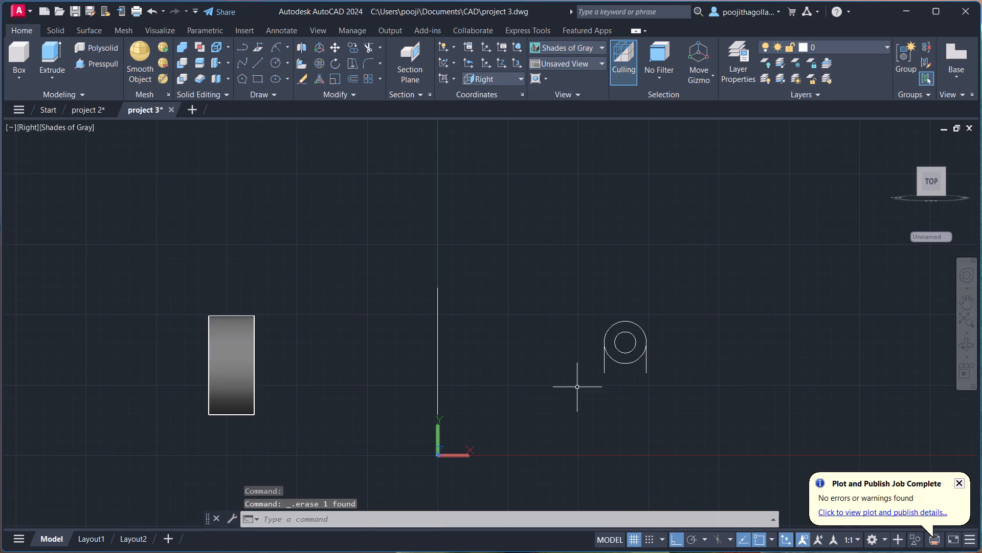
left_click(966, 346)
left_click_drag(638, 414, 681, 417)
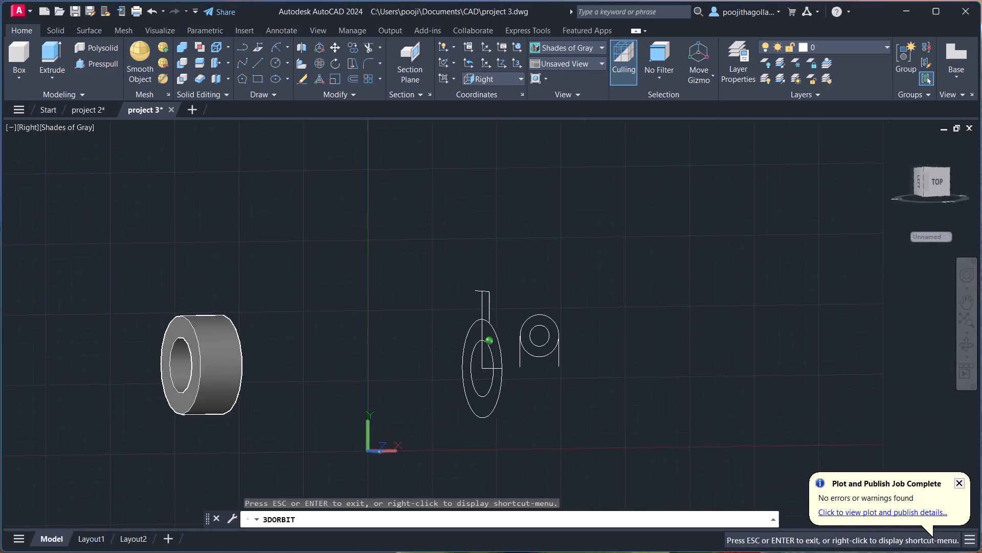
left_click_drag(681, 417, 695, 435)
scroll(596, 370, "up", 3)
scroll(547, 360, "up", 2)
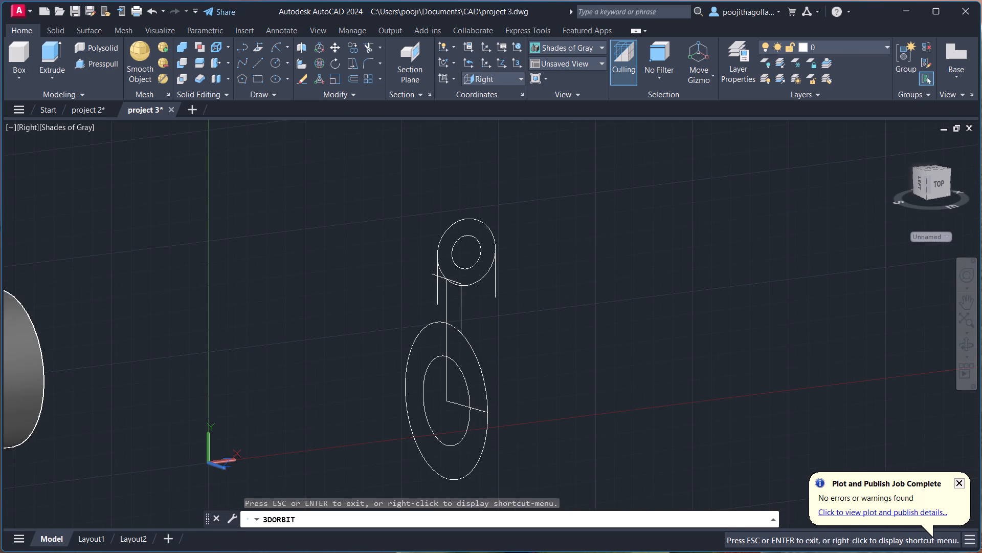
key("Escape")
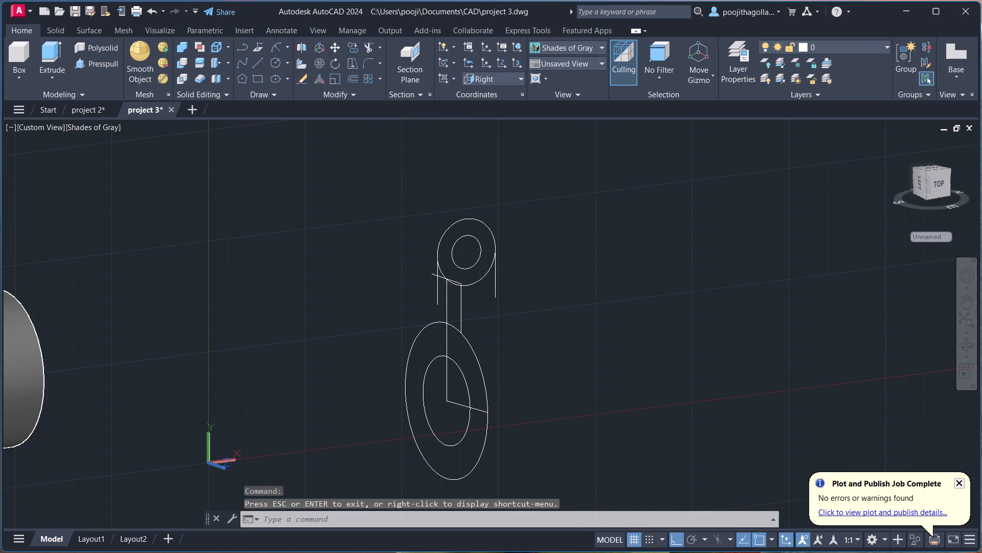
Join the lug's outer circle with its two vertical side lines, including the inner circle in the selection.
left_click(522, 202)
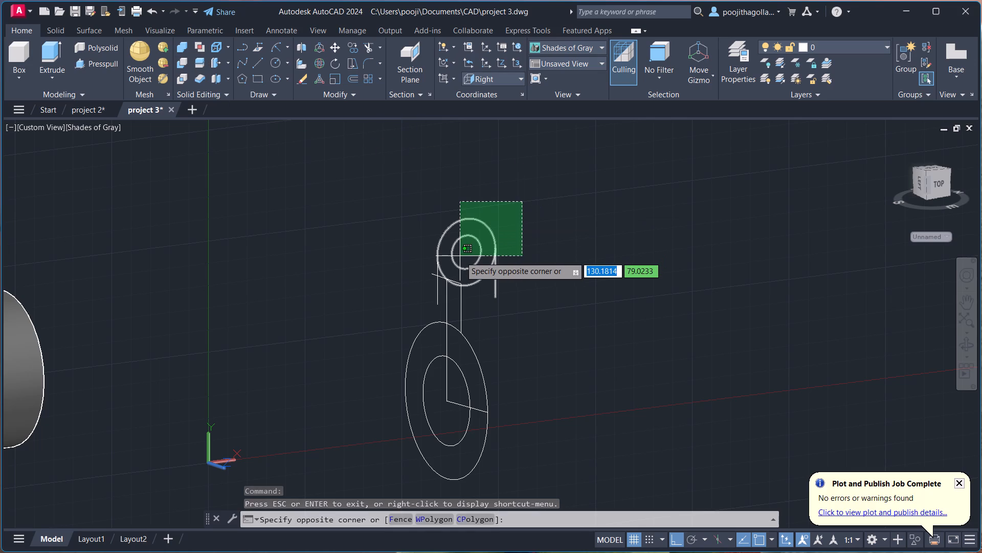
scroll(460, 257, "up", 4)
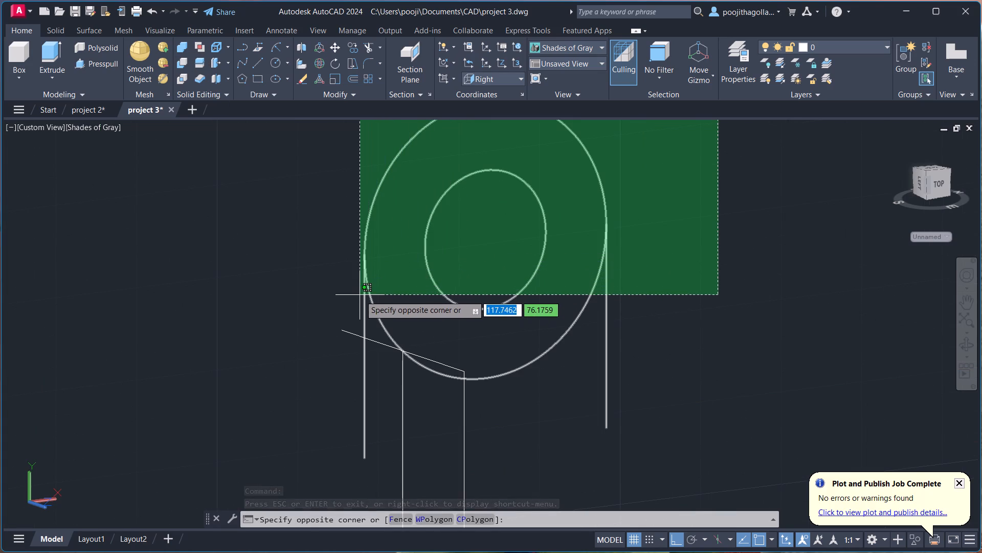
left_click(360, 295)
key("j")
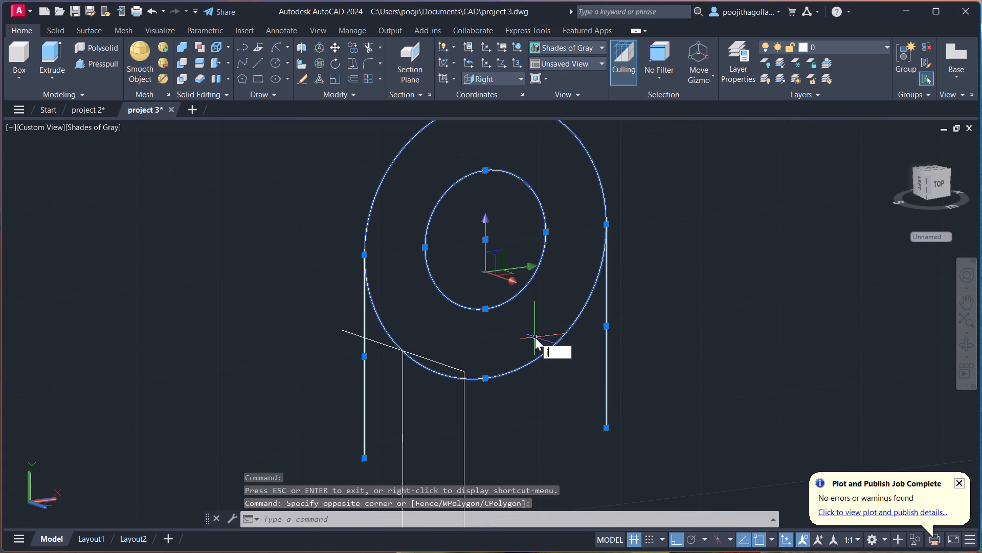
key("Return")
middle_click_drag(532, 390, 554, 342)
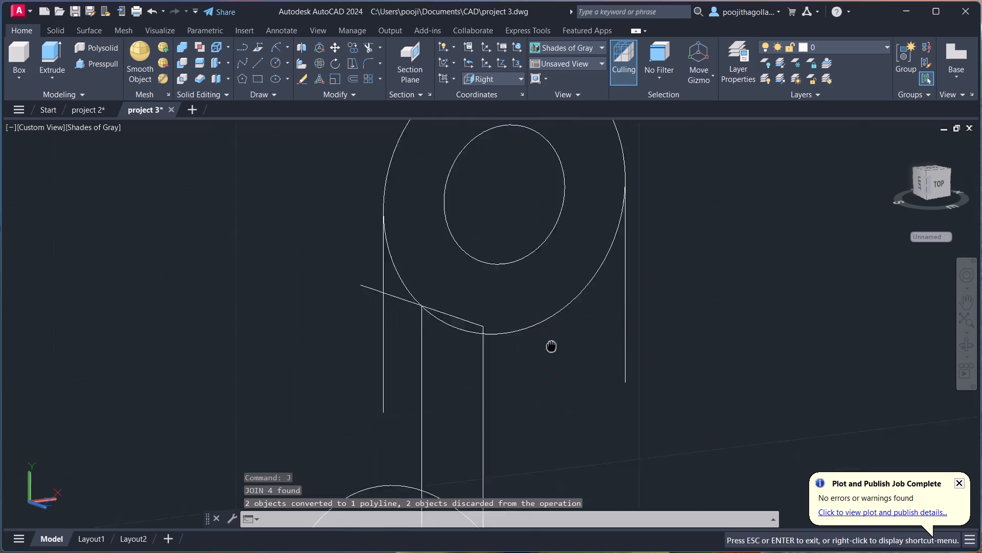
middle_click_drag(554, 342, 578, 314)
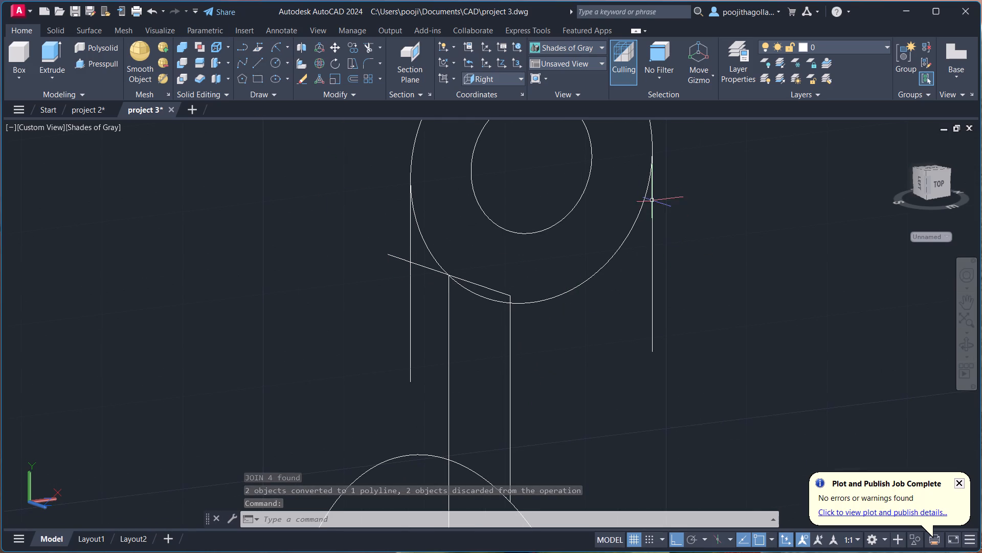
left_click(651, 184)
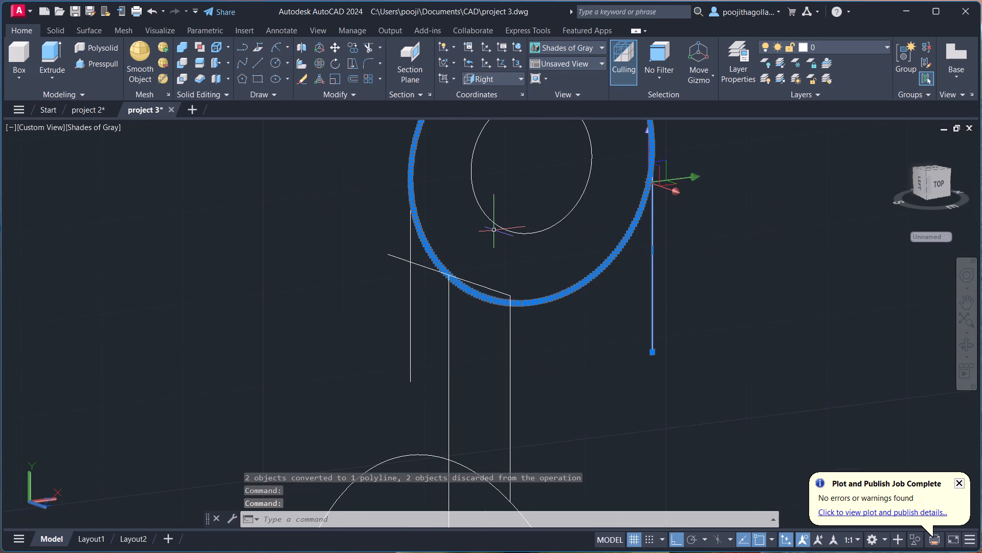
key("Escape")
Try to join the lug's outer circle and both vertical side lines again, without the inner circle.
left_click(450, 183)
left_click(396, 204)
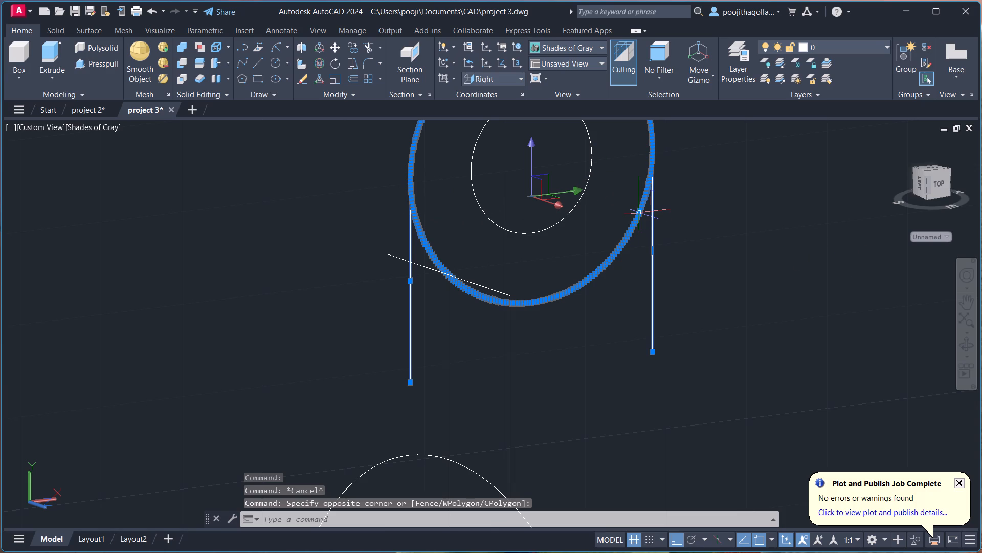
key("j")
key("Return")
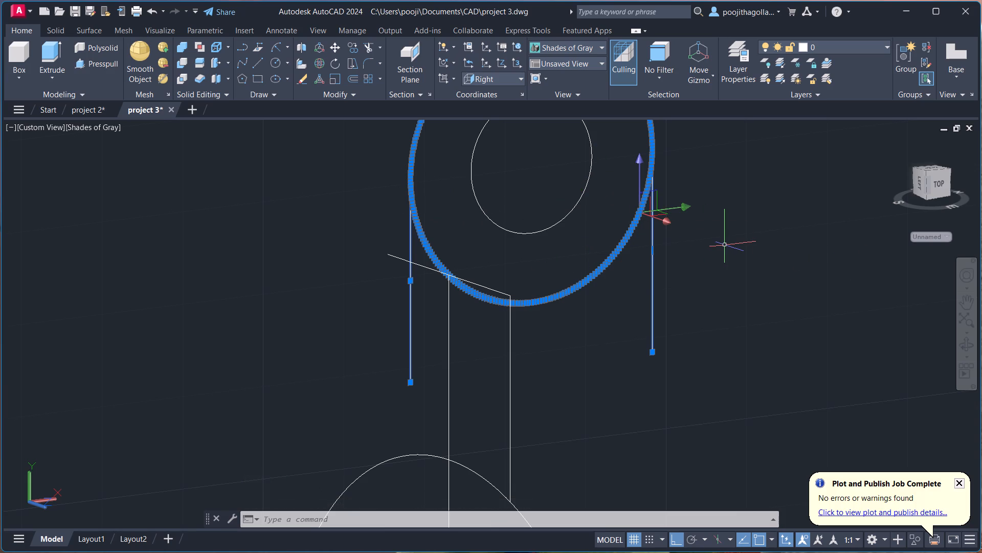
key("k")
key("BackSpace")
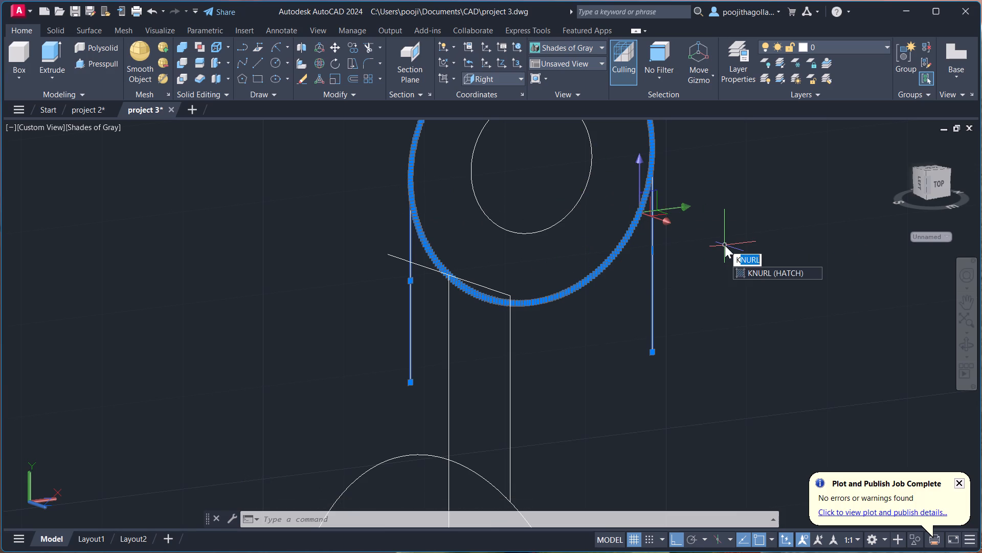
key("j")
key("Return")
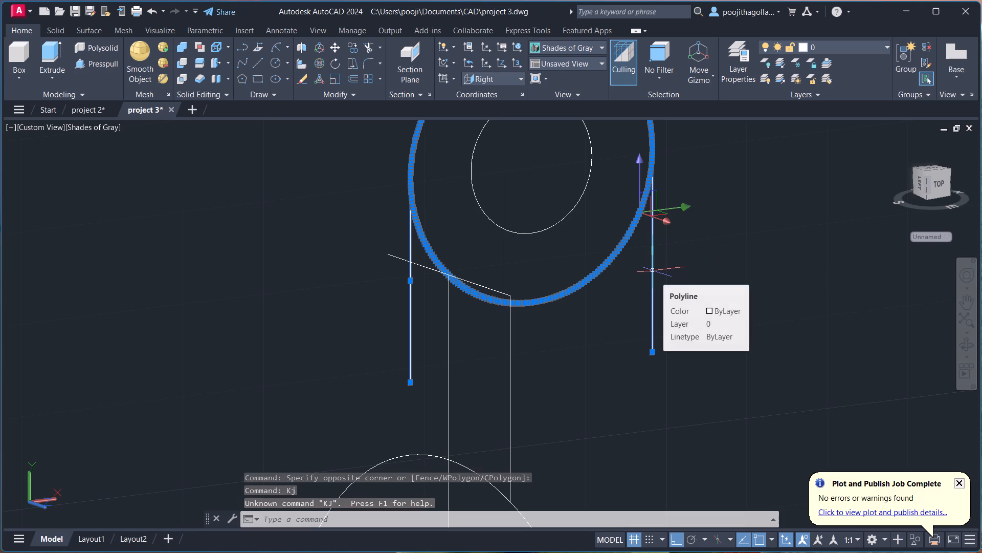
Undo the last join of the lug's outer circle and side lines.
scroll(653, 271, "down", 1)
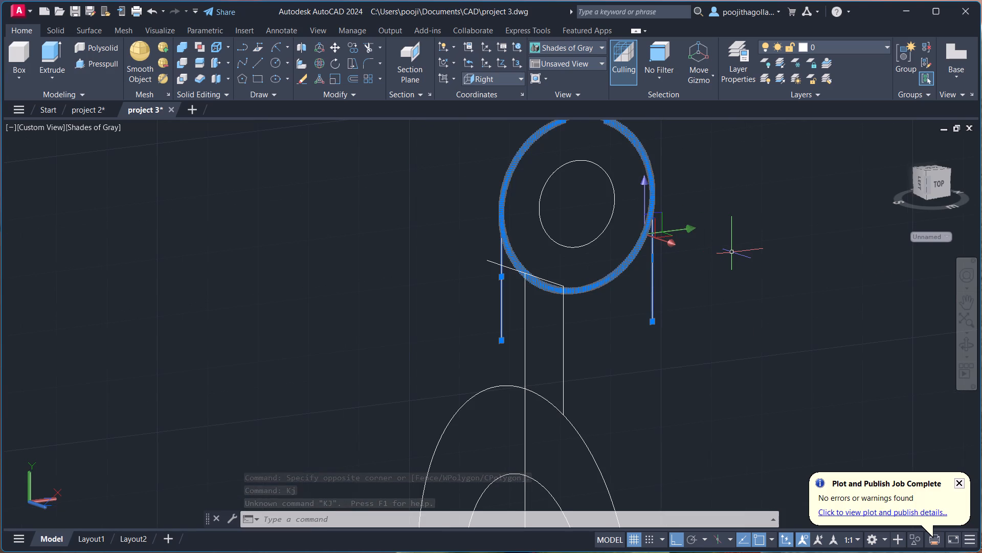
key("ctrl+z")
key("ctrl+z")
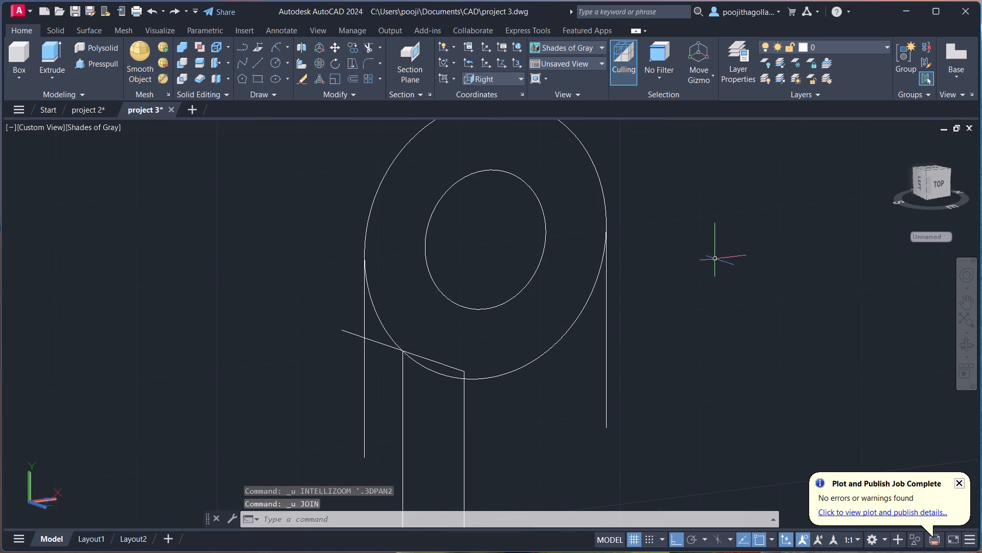
Join the lug's two circles and two vertical side lines with the Join command.
left_click(664, 200)
left_click(347, 288)
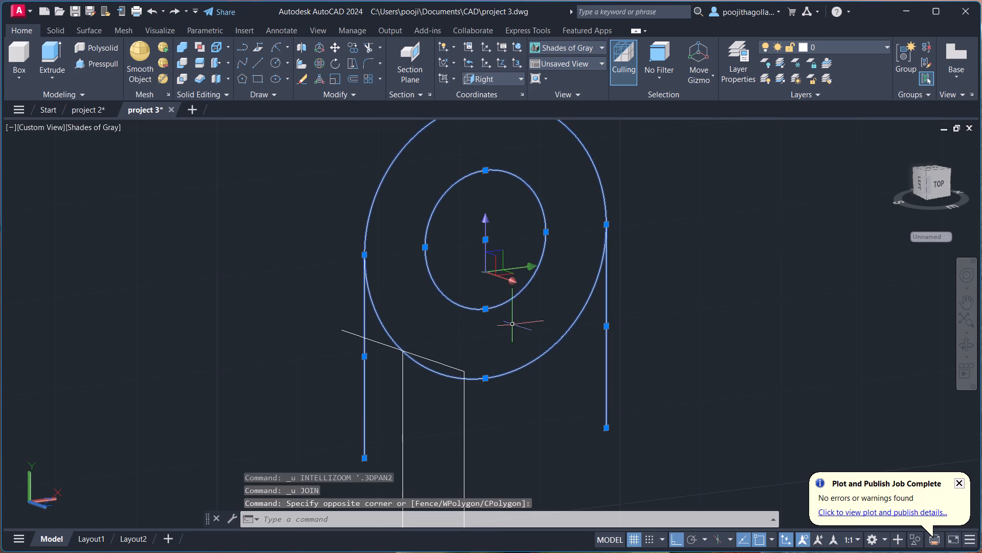
key("j")
key("Return")
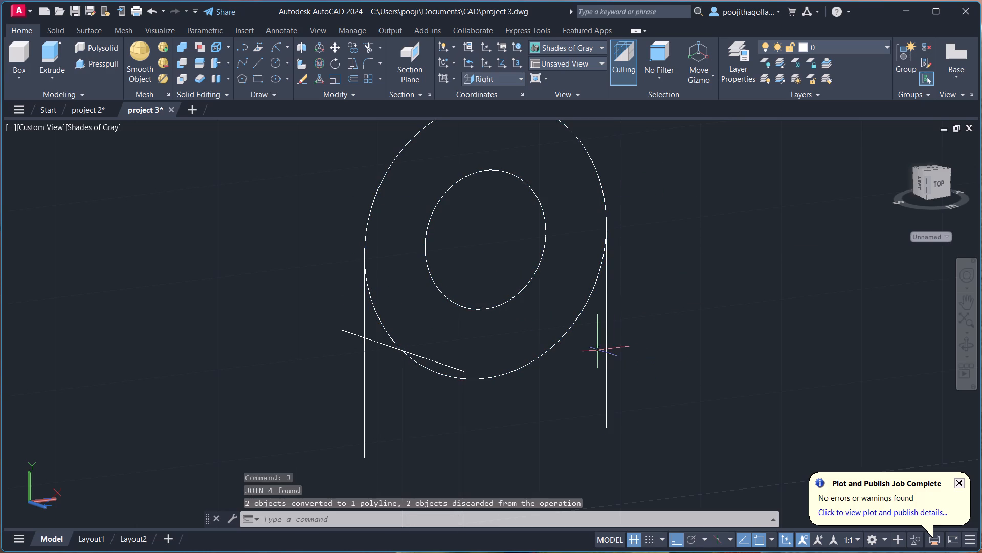
Move the lug profile from its left side line's lower end to where the offset construction line meets the cylinder's outer circle.
middle_click_drag(590, 334, 678, 258)
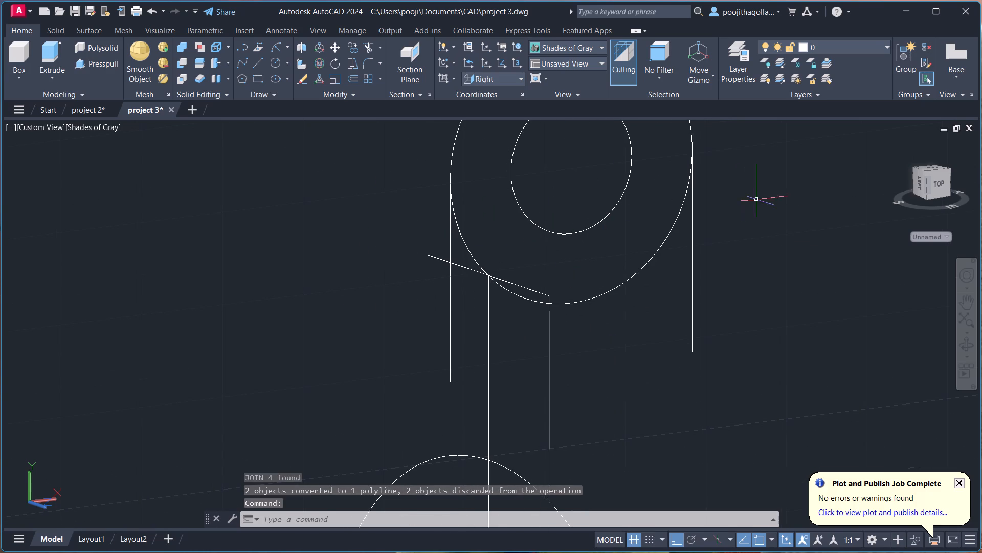
left_click(756, 200)
left_click(433, 226)
middle_click_drag(630, 371, 612, 340)
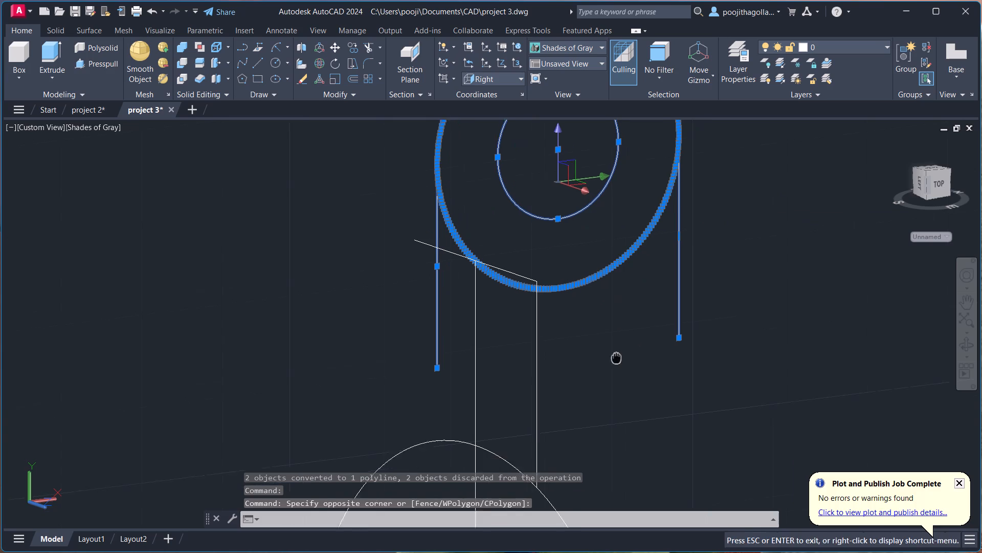
middle_click_drag(612, 340, 612, 323)
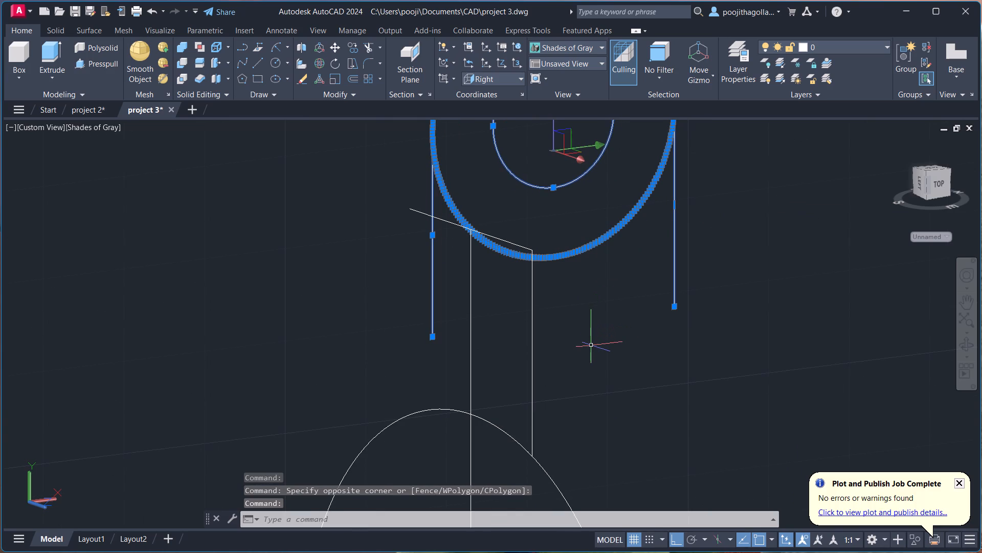
key("m")
key("Return")
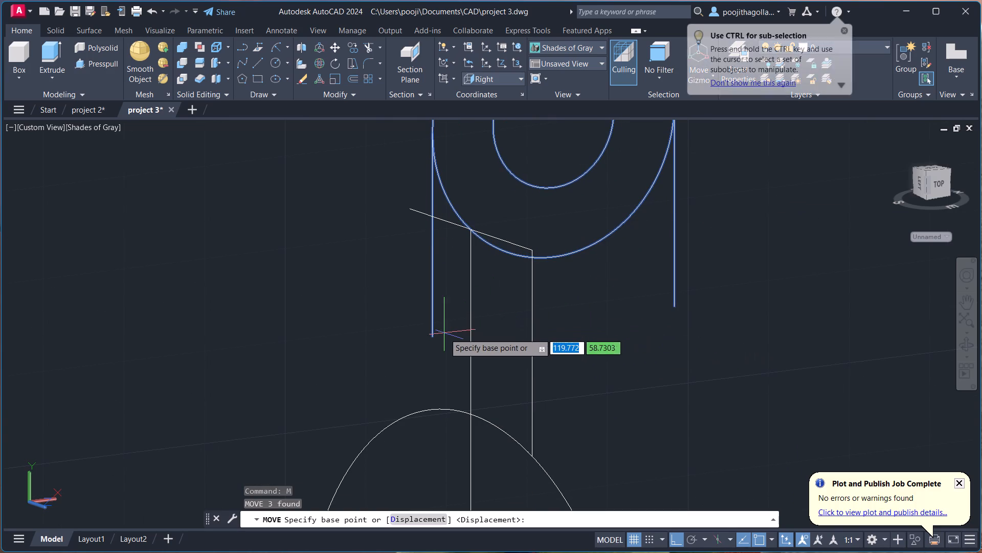
left_click(438, 338)
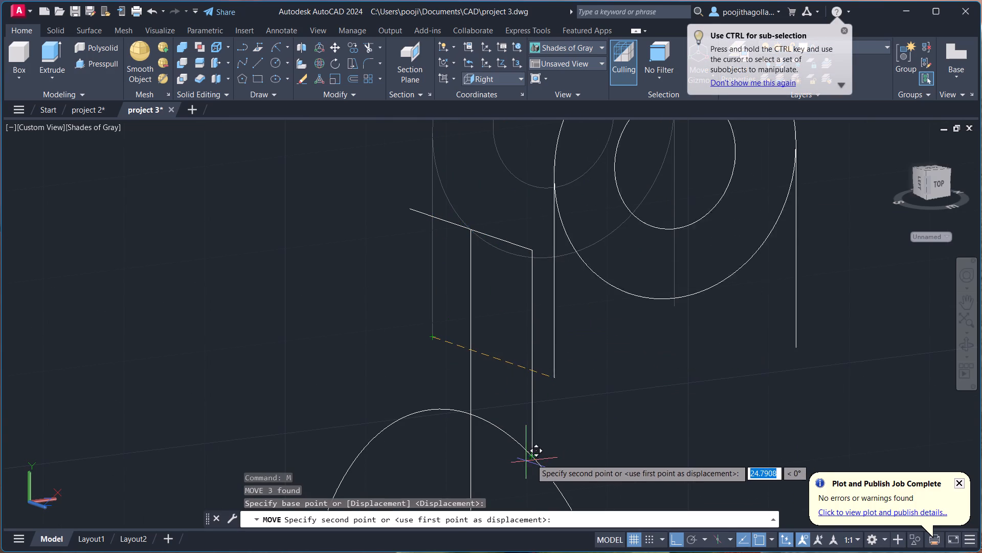
scroll(534, 457, "up", 3)
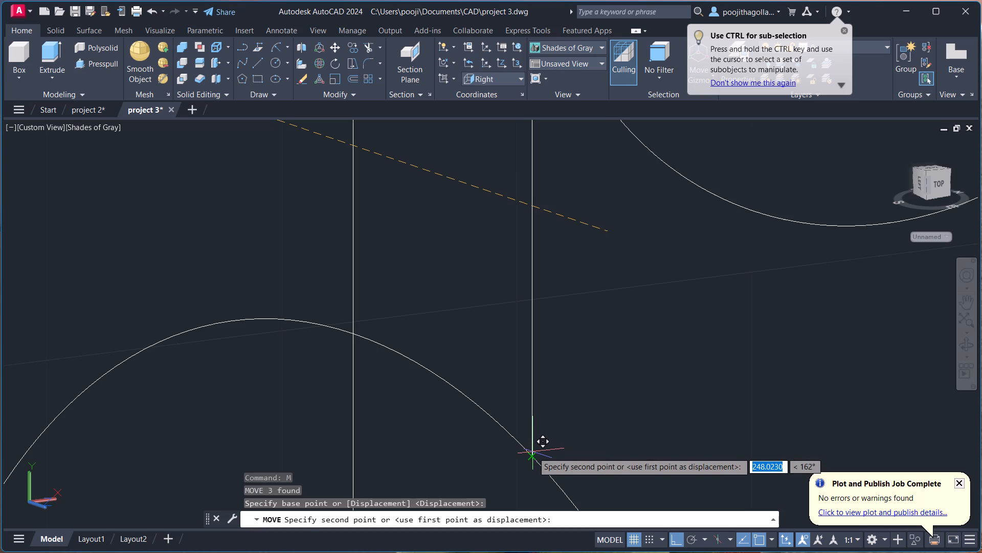
left_click(533, 456)
scroll(589, 424, "down", 3)
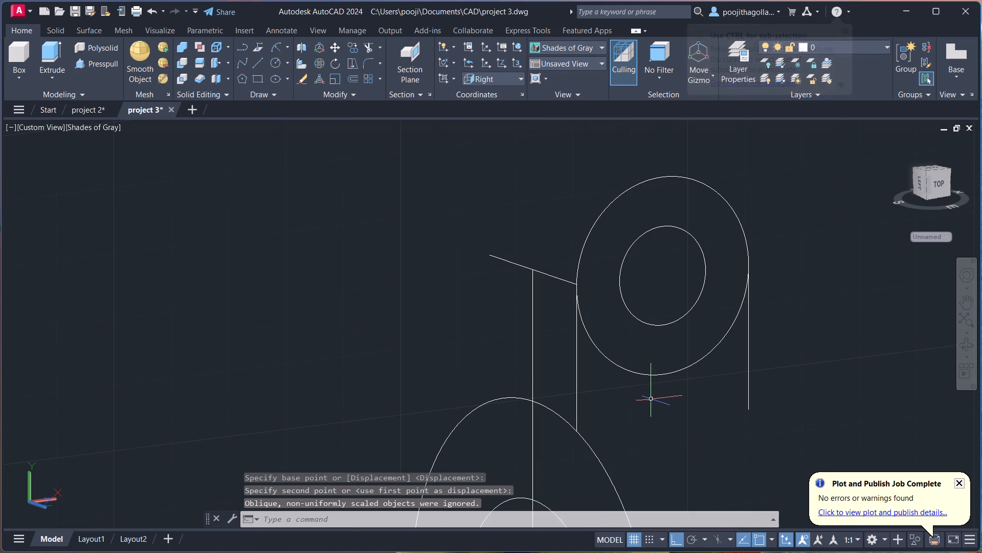
Presspull the area inside the cylinder's outer circle to a height of 32.
middle_click_drag(653, 402, 627, 327)
middle_click_drag(668, 414, 617, 338)
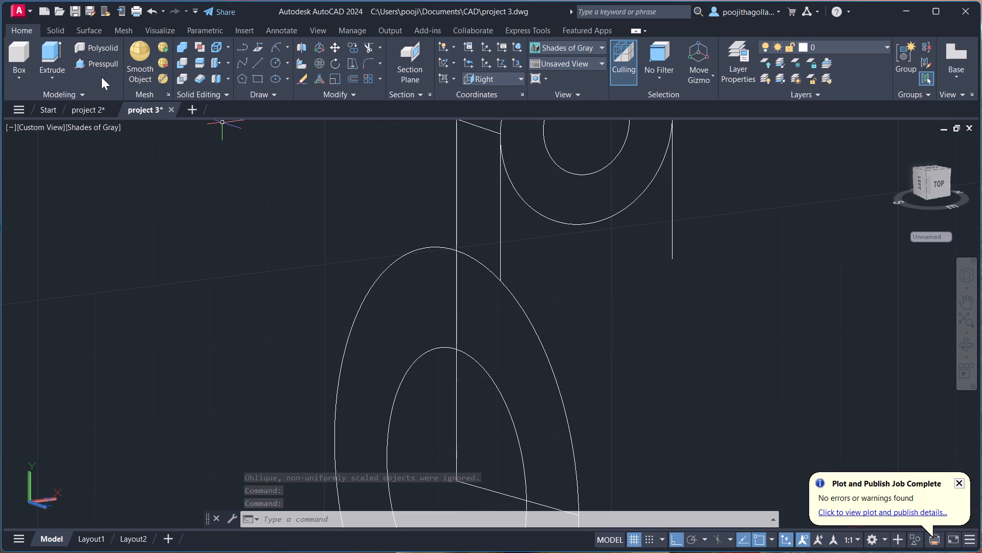
left_click(116, 69)
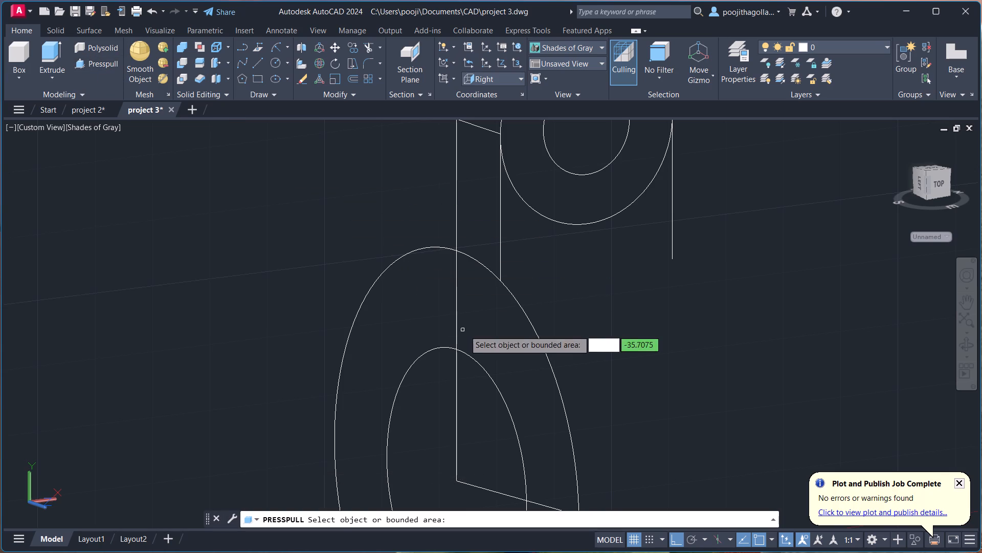
left_click(537, 338)
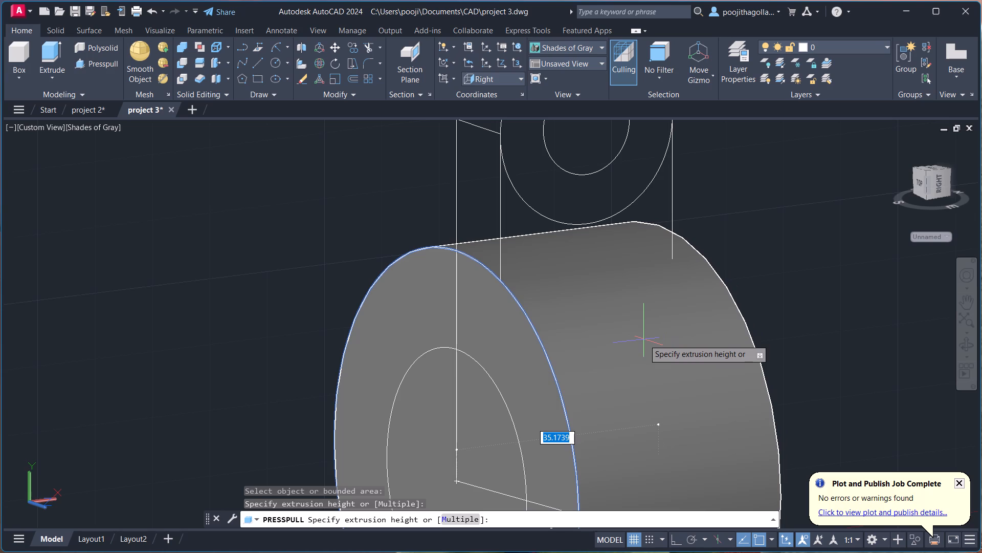
type("32")
key("Return")
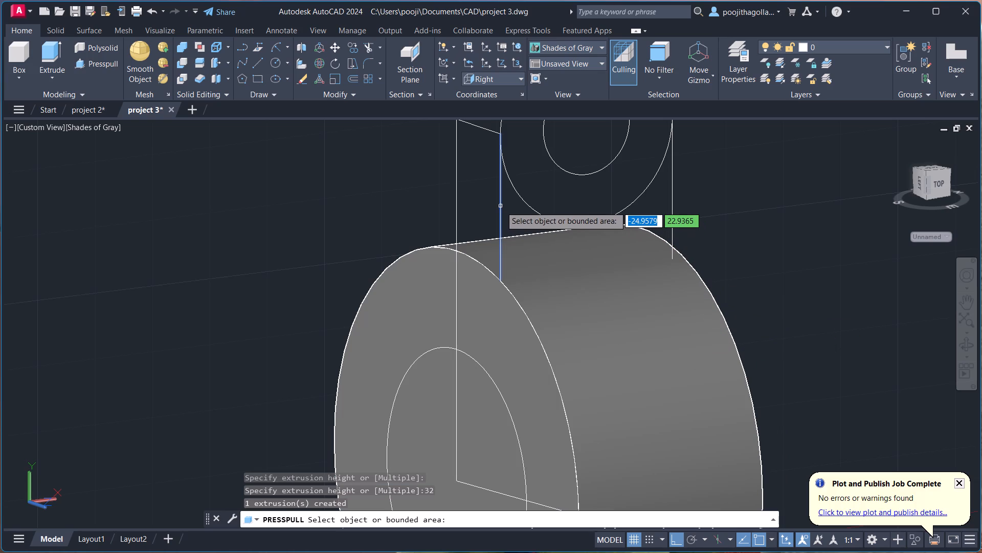
key("Escape")
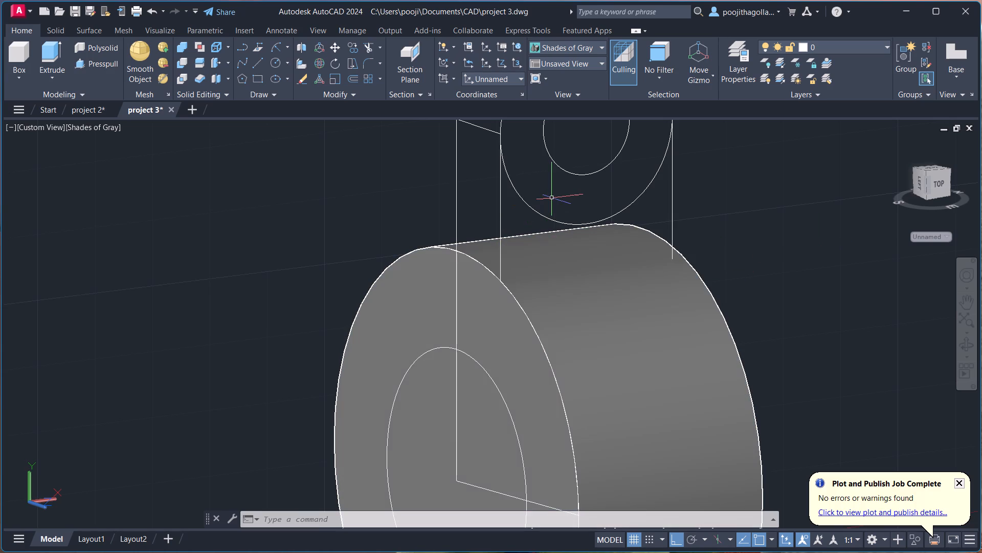
Examine the newly extruded cylinder and lug profile alongside the existing hollow cylinder.
scroll(575, 203, "down", 2)
middle_click_drag(612, 285, 654, 341)
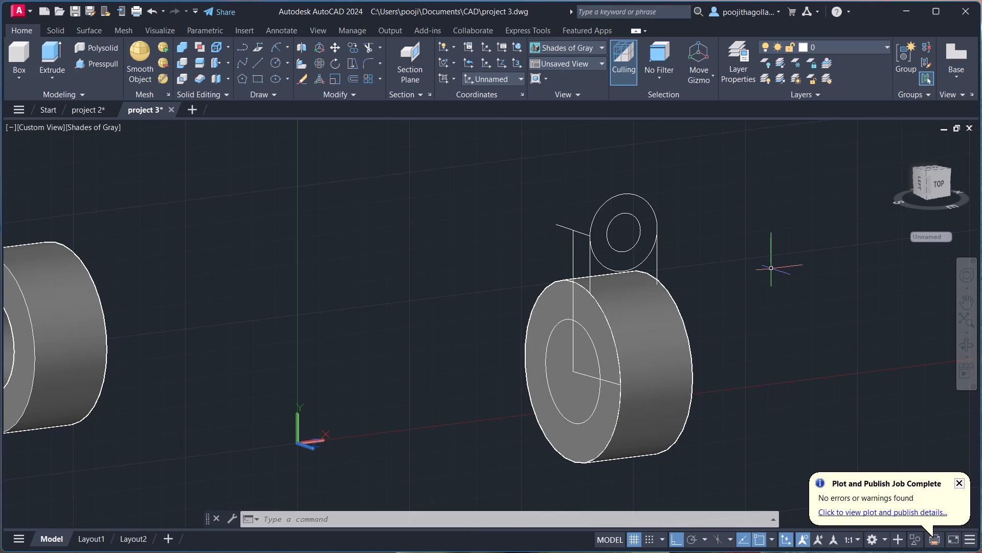
scroll(771, 269, "down", 3)
middle_click_drag(773, 273, 749, 275)
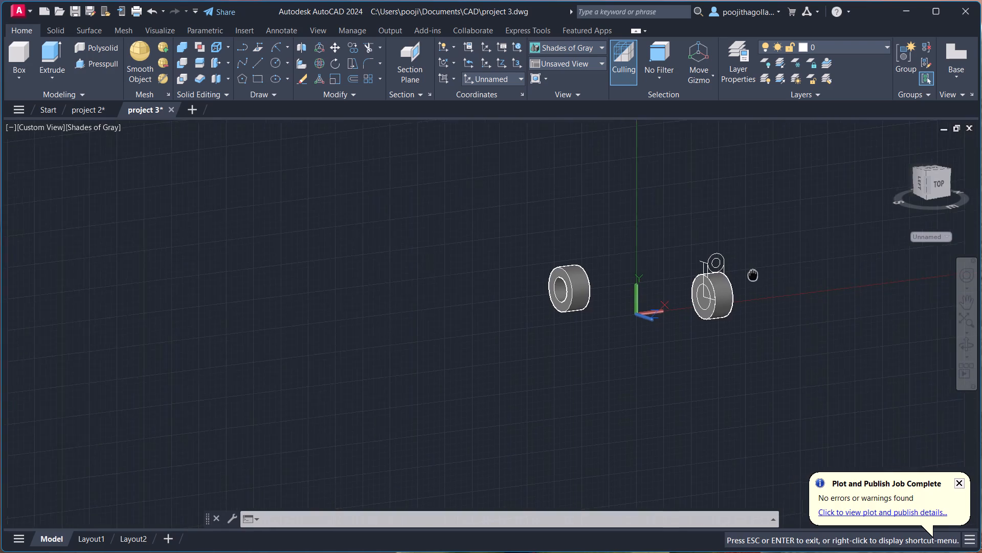
middle_click_drag(749, 275, 714, 285)
scroll(714, 286, "up", 1)
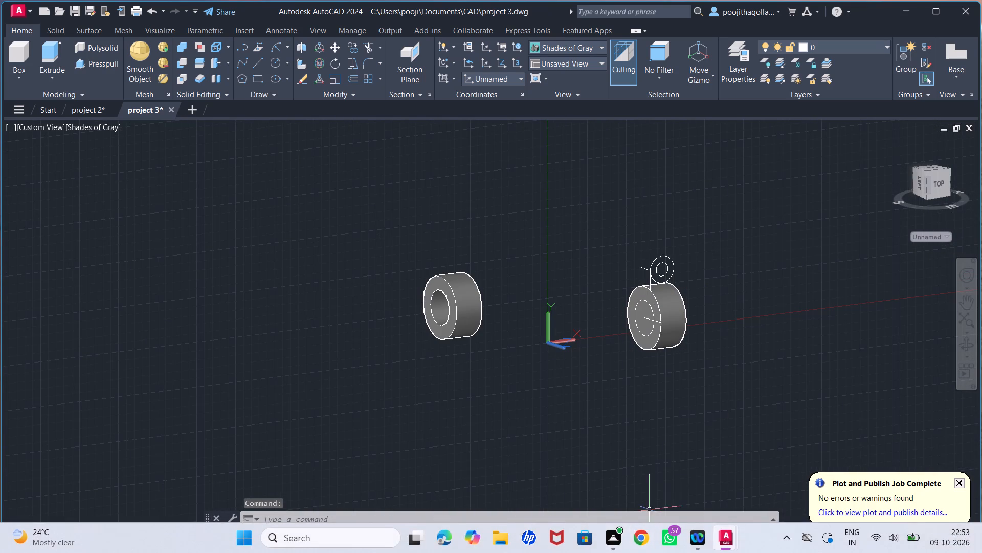
scroll(675, 366, "up", 2)
middle_click_drag(663, 350, 695, 409)
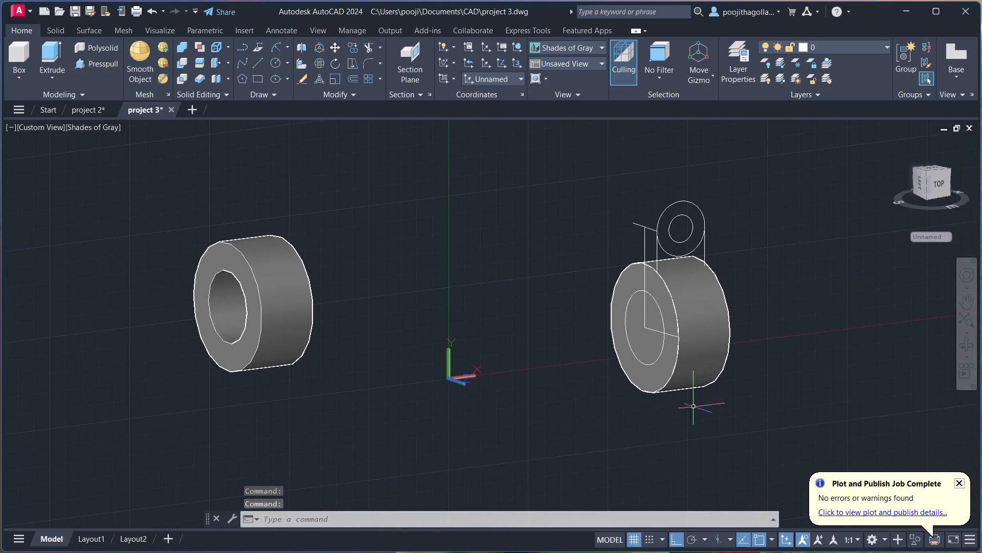
scroll(660, 383, "down", 1)
middle_click_drag(658, 376, 655, 334)
scroll(655, 332, "down", 1)
scroll(655, 332, "up", 2)
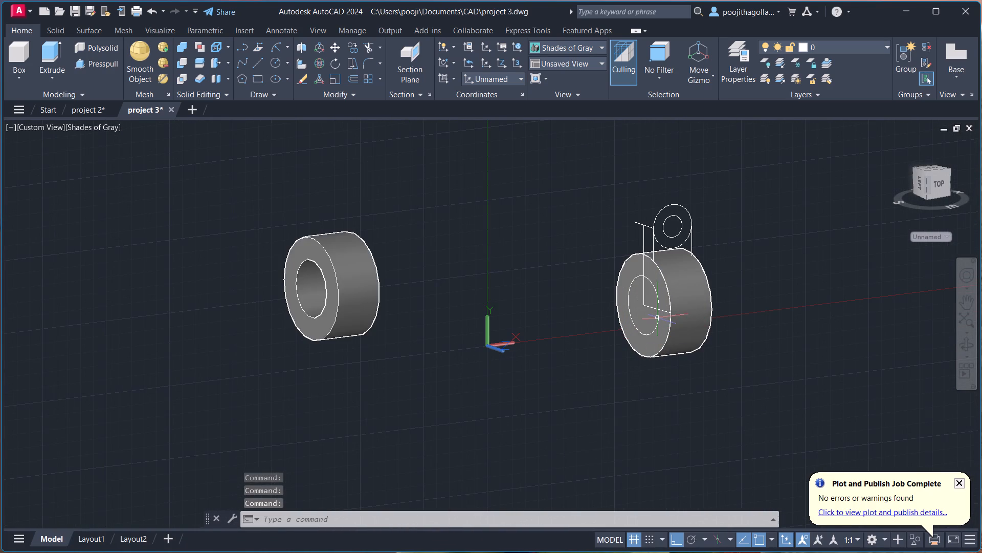
middle_click_drag(657, 318, 664, 294)
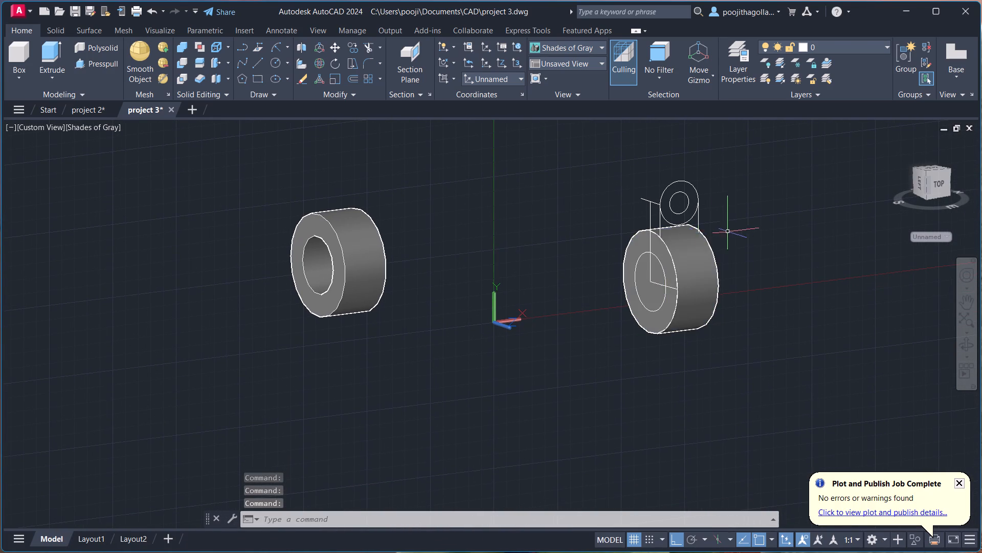
Delete the lug profile above the new cylinder together with the vertical and offset construction lines.
left_click(735, 176)
left_click(642, 215)
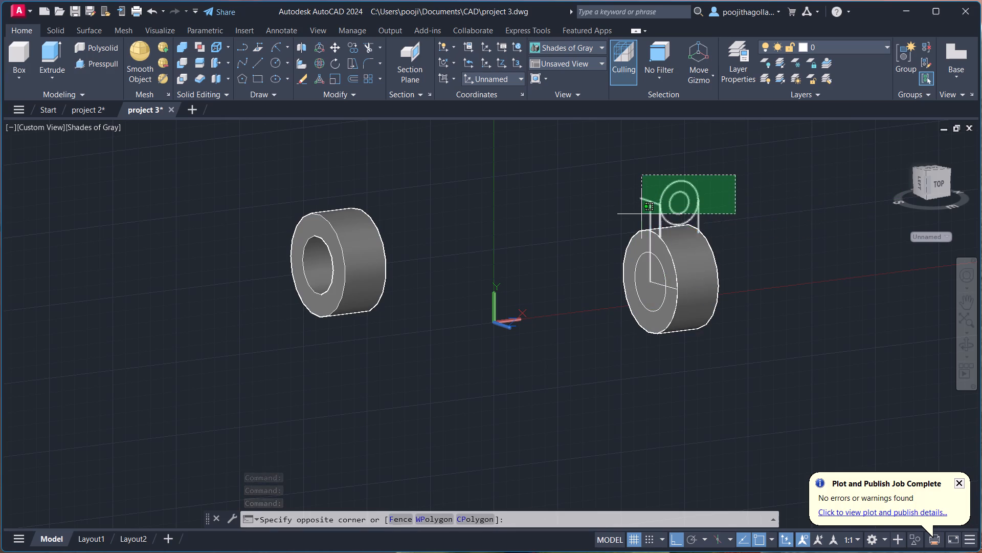
scroll(664, 290, "up", 3)
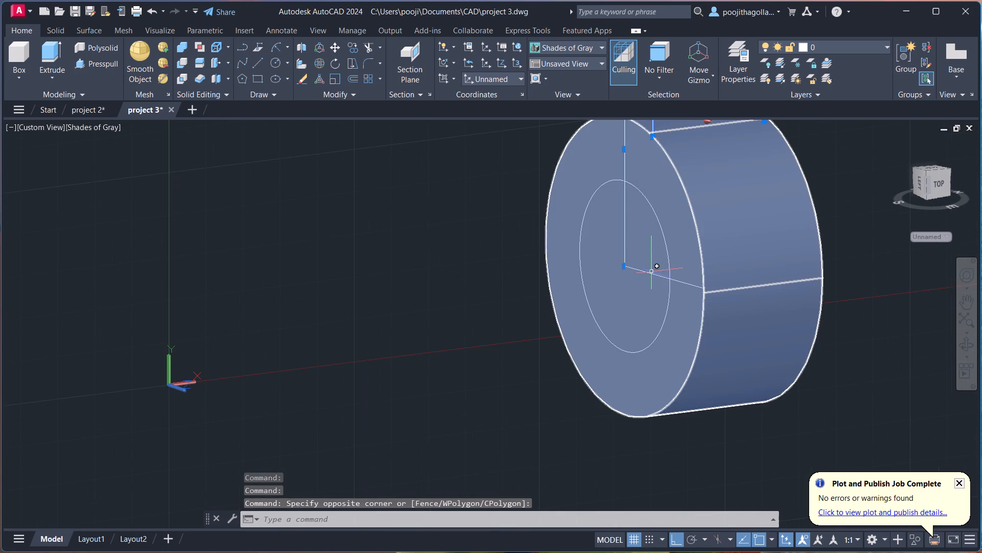
scroll(652, 273, "up", 4)
scroll(887, 256, "down", 4)
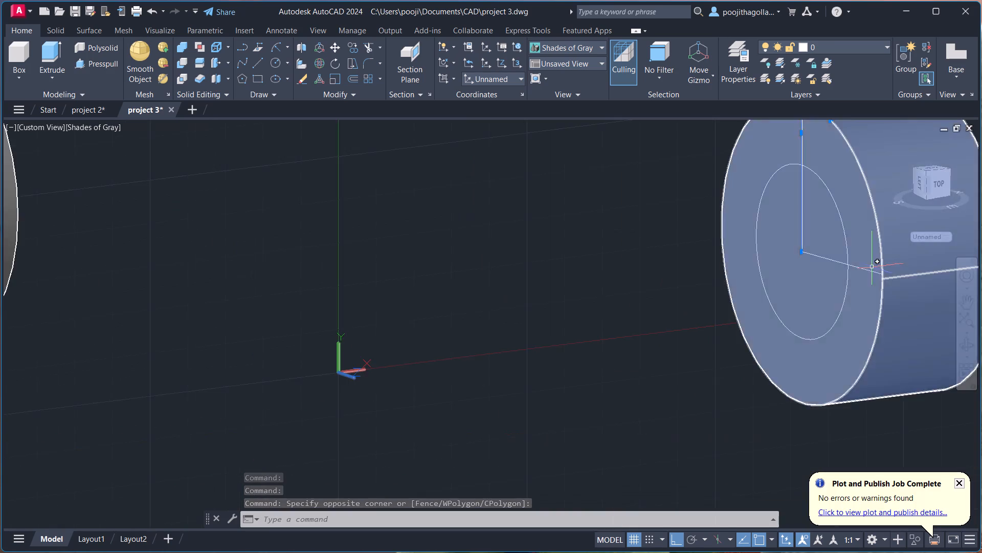
scroll(858, 277, "down", 1)
middle_click_drag(833, 289, 524, 376)
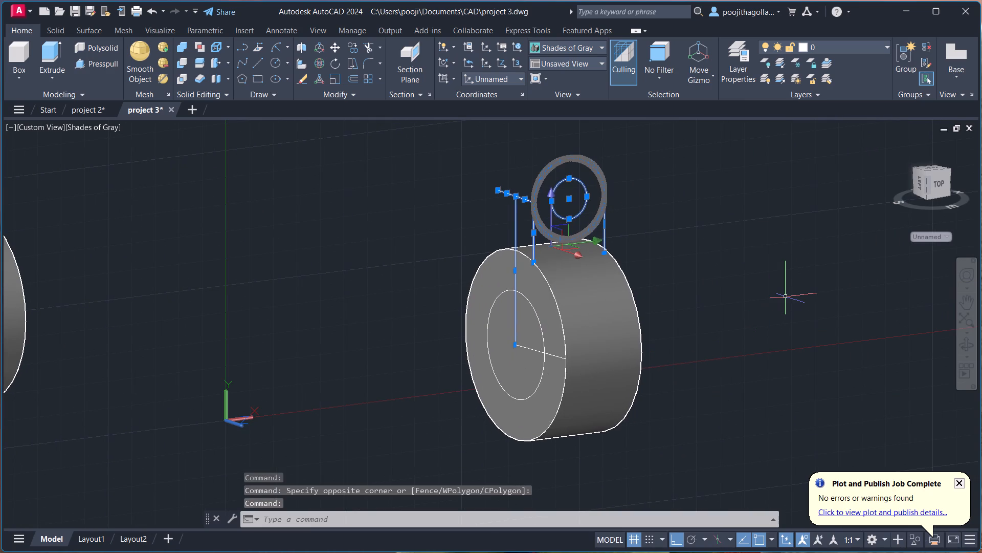
key("Delete")
Delete the earlier hollow cylinder standing apart from the new one.
scroll(691, 316, "up", 1)
scroll(697, 316, "down", 3)
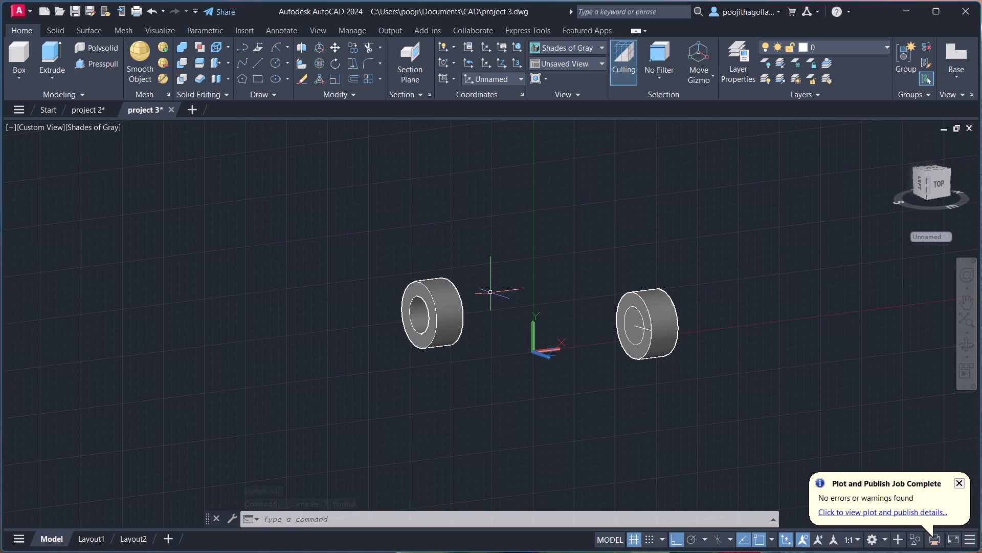
left_click(494, 275)
left_click(410, 333)
key("Delete")
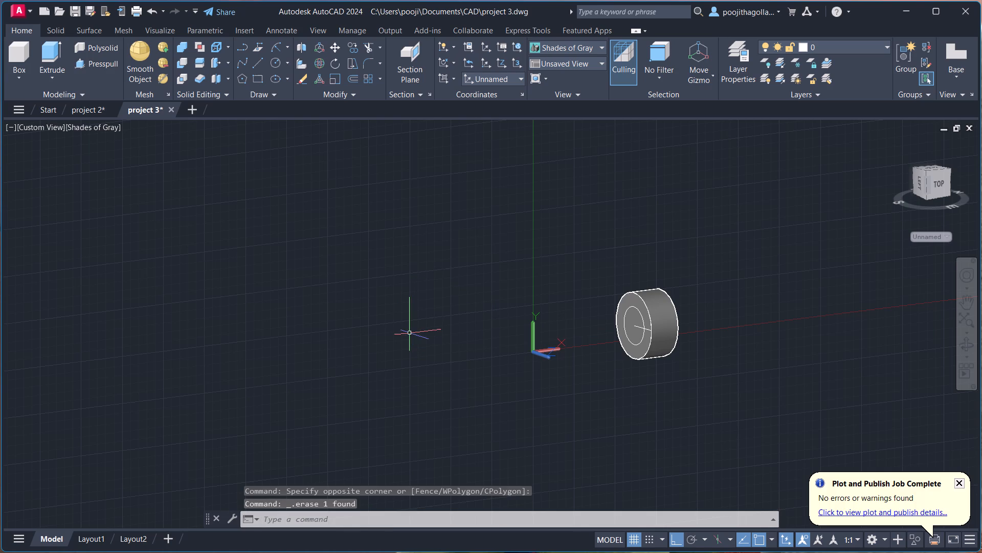
Switch the model to the Front view, with the remaining cylinder's circular face in sight.
left_click(40, 136)
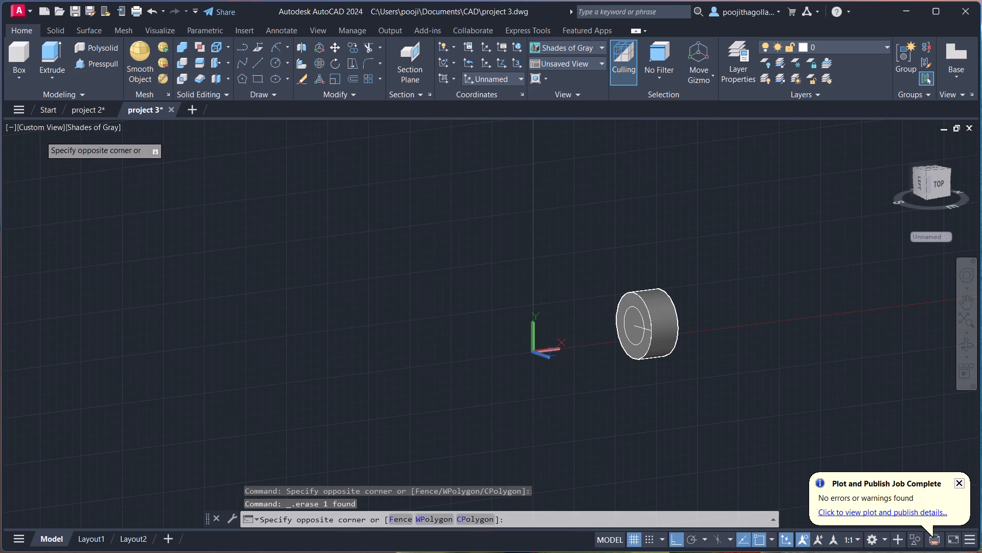
left_click(39, 129)
left_click(40, 130)
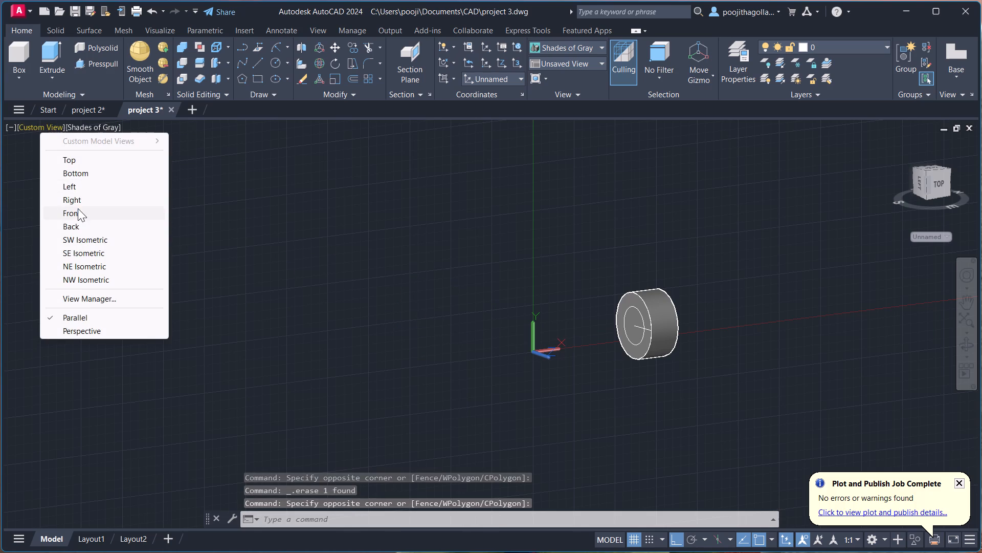
left_click(76, 212)
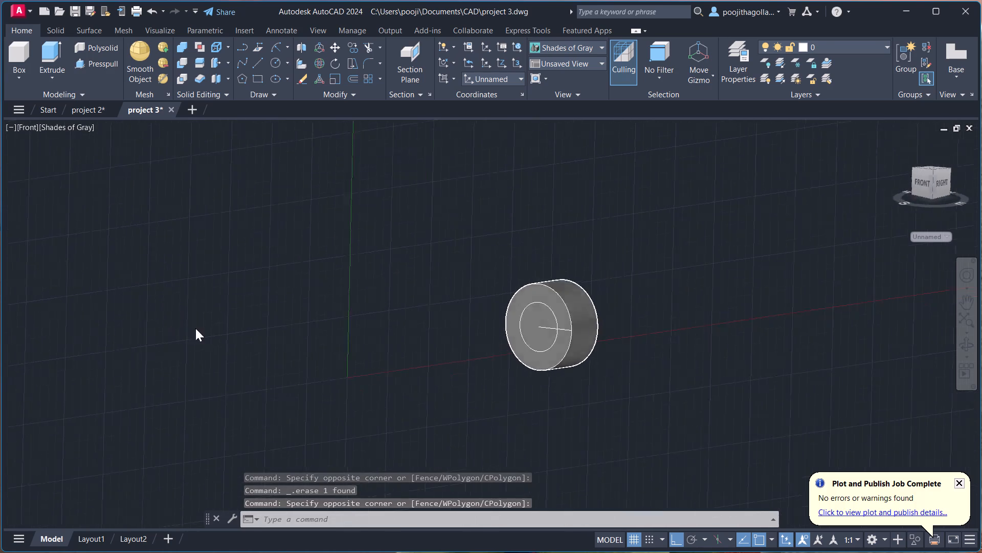
middle_click_drag(624, 360, 552, 308)
scroll(696, 345, "up", 1)
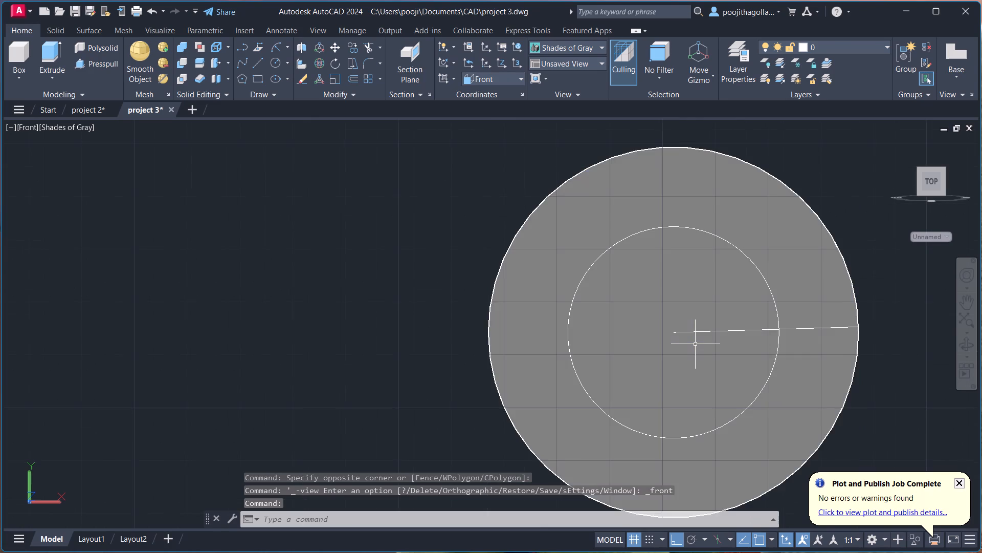
middle_click_drag(696, 345, 625, 296)
scroll(625, 296, "down", 1)
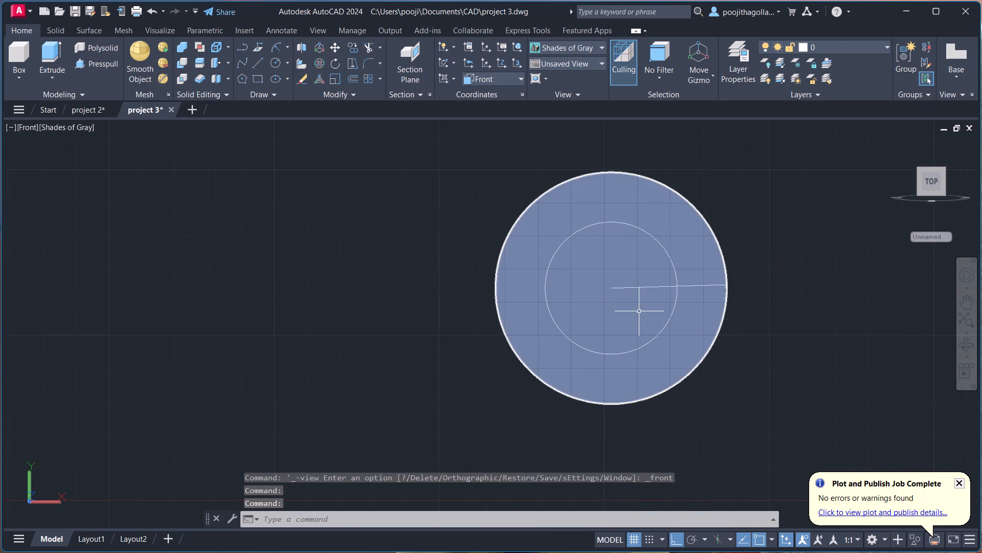
scroll(642, 316, "down", 1)
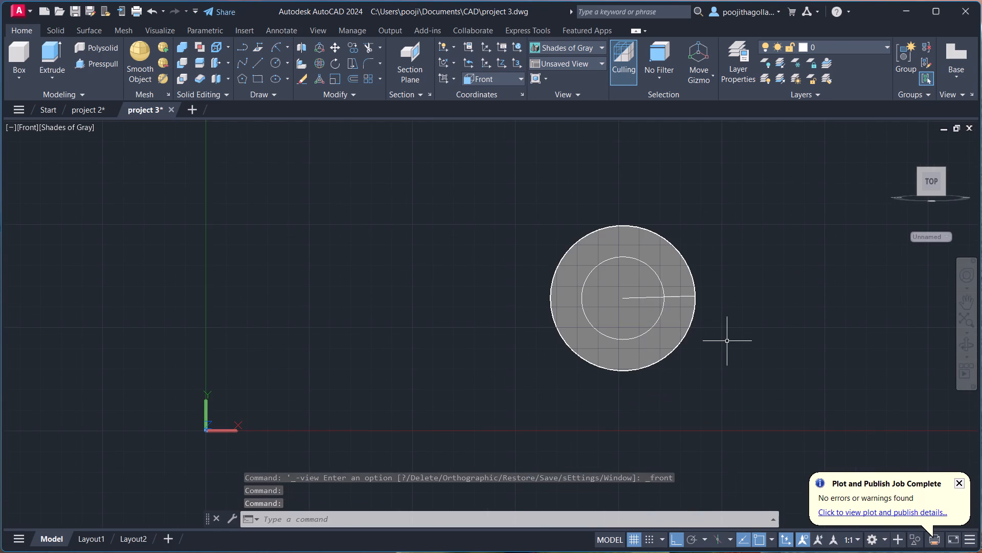
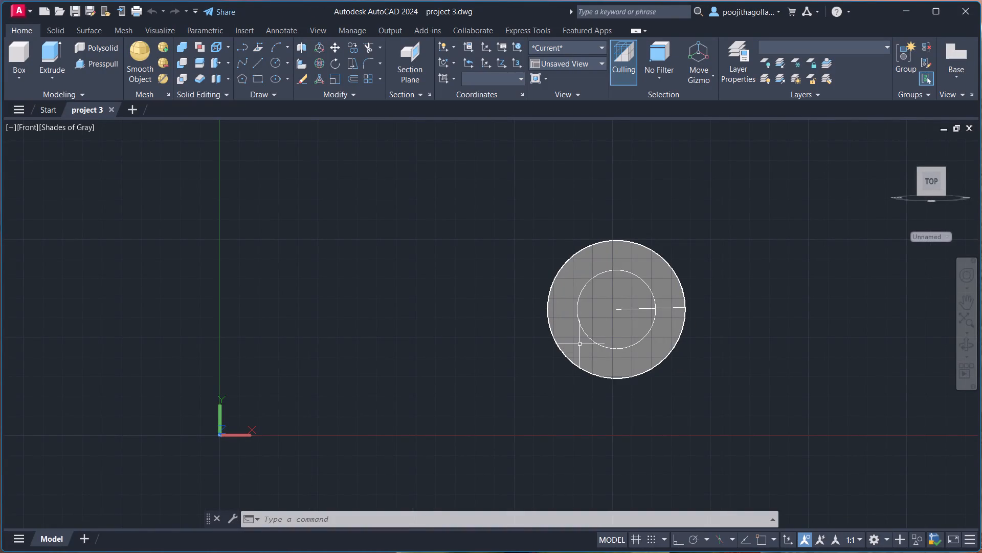
Delete the leftover construction line running from the cylinder's centre to its outer edge.
scroll(664, 309, "up", 2)
middle_click(664, 309)
middle_click_drag(621, 311, 569, 309)
scroll(571, 309, "up", 1)
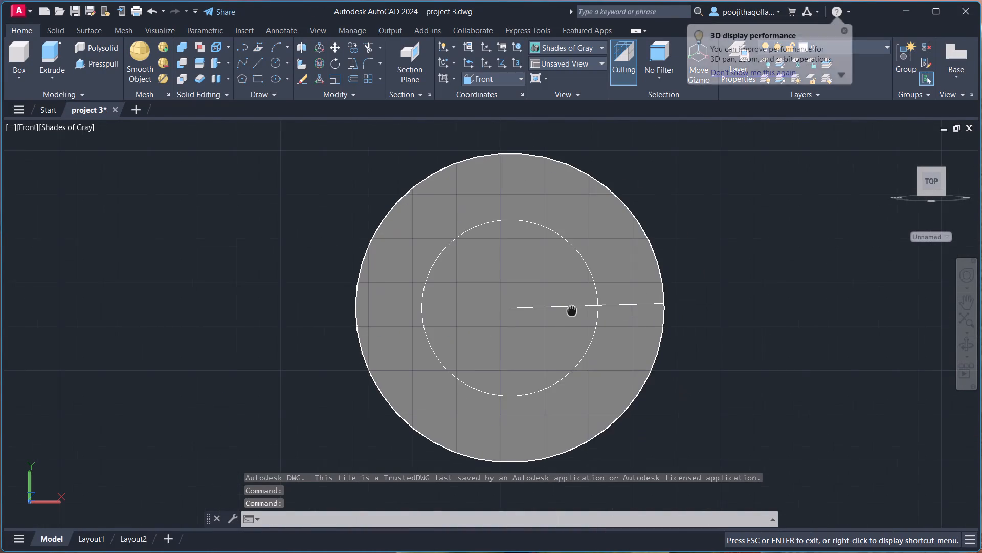
middle_click_drag(569, 309, 556, 309)
scroll(548, 307, "down", 1)
scroll(526, 335, "up", 3)
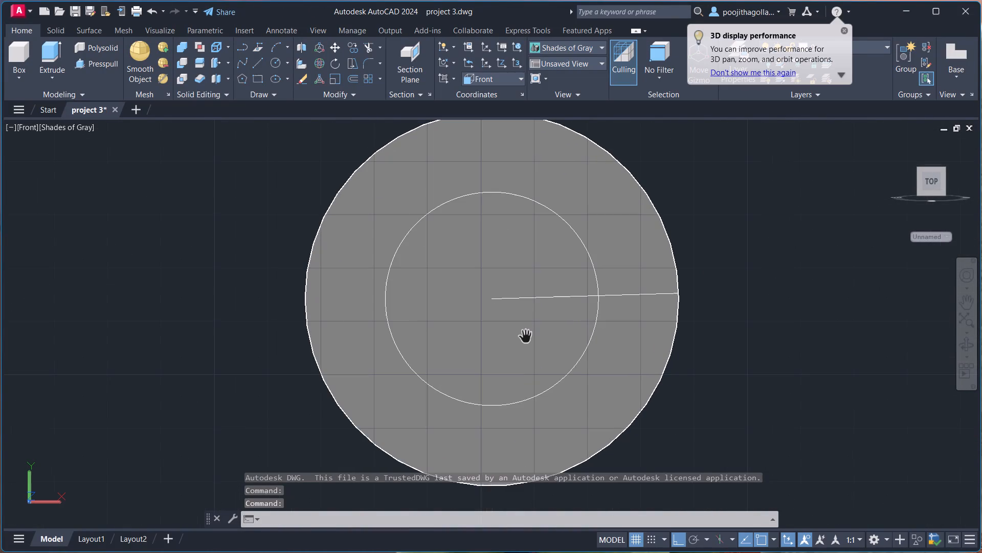
key("Escape")
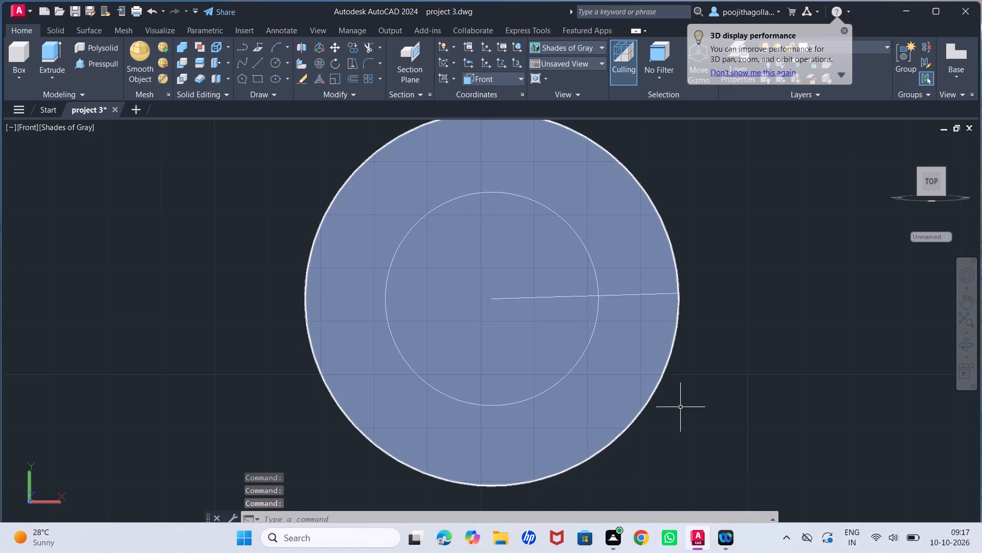
left_click(529, 296)
key("Delete")
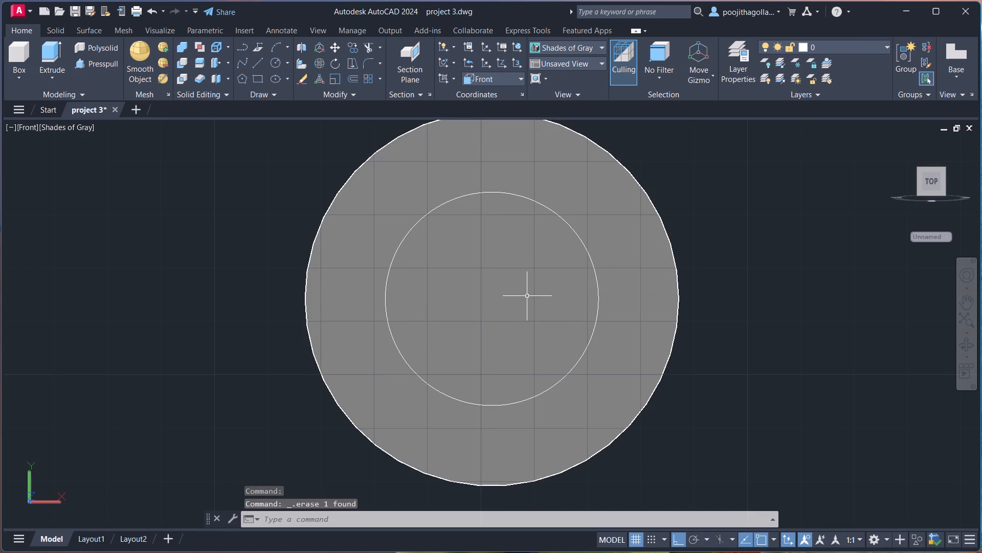
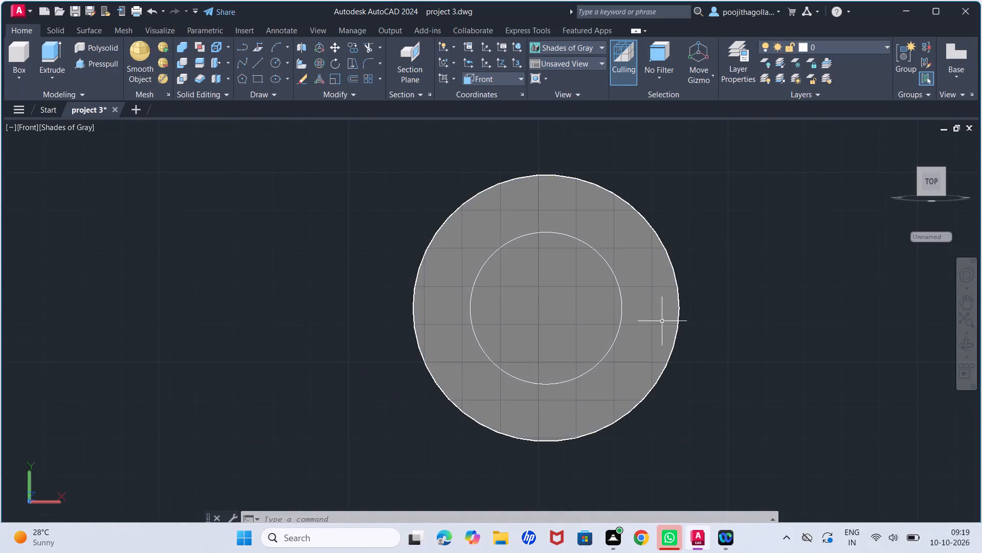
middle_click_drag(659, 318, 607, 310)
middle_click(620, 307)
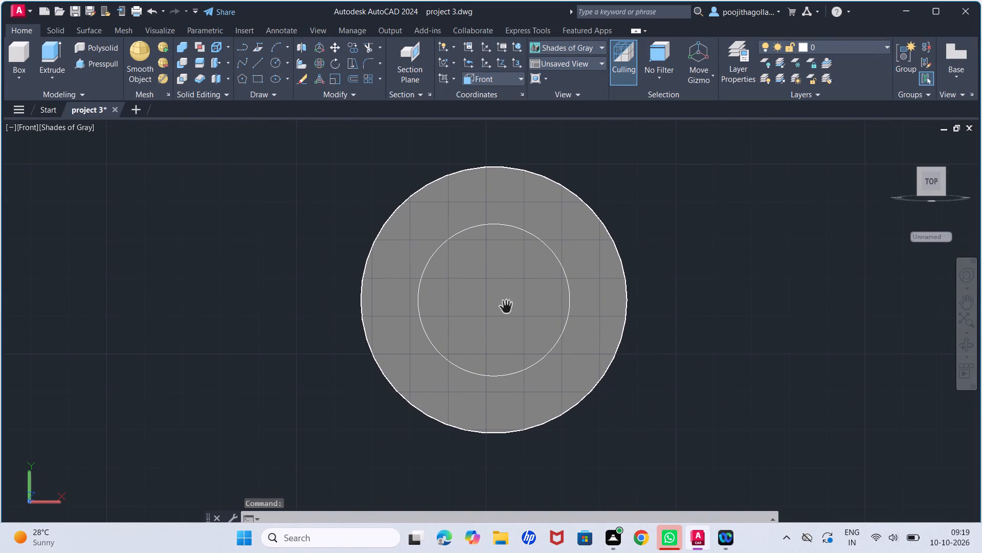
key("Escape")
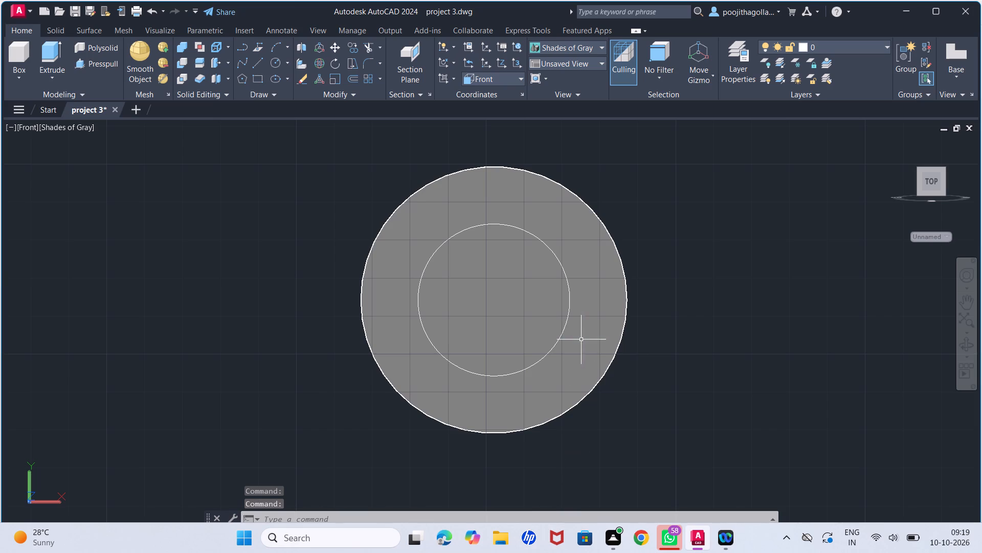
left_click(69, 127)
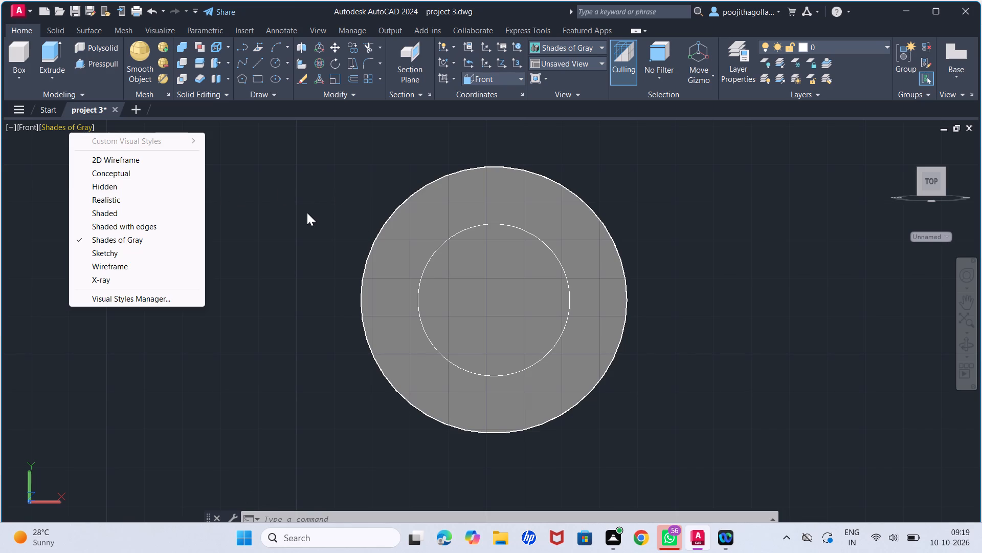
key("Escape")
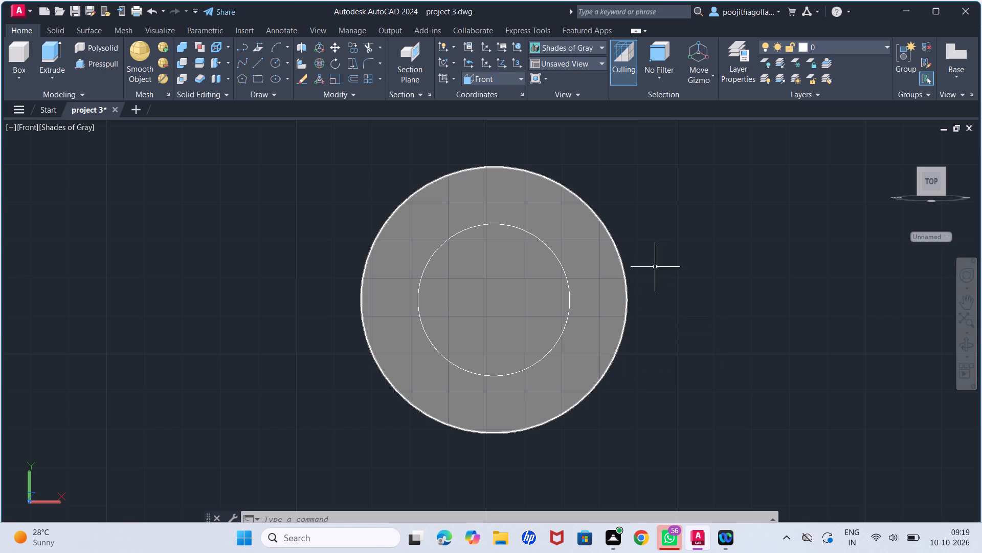
Delete the existing cylinder together with all its remaining circles.
left_click(667, 245)
left_click(396, 342)
key("Delete")
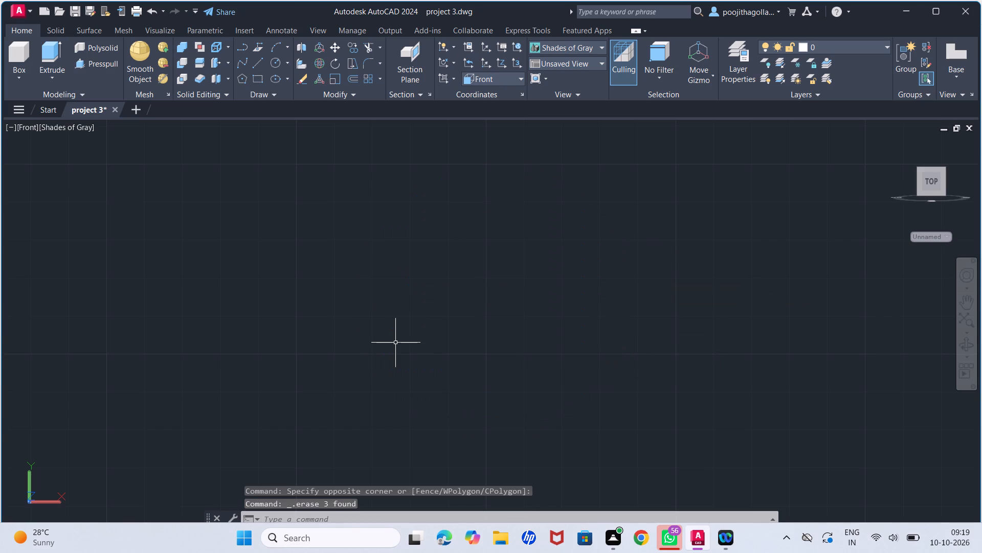
Draw two concentric circles with radii 20 and 35 in the empty drawing area.
key("c")
key("Return")
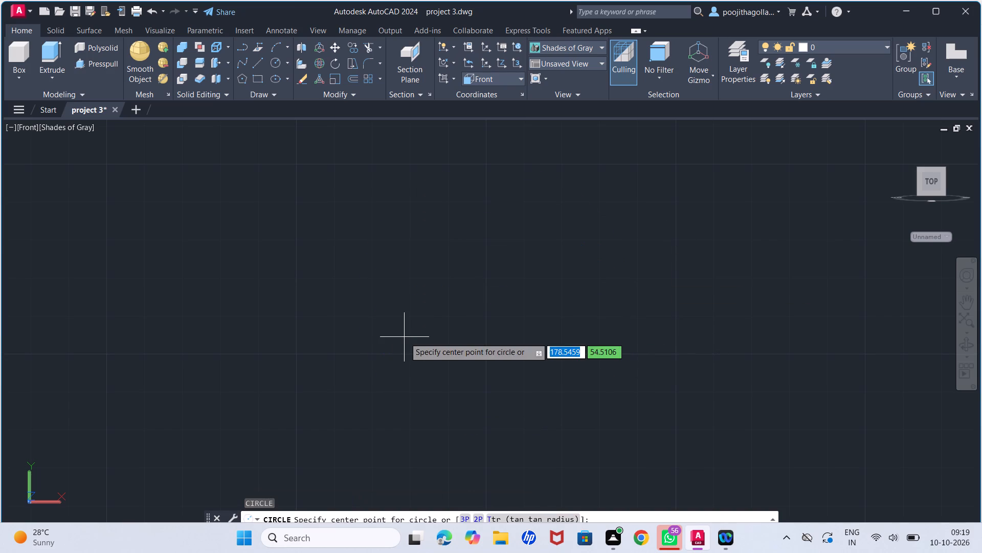
left_click(469, 302)
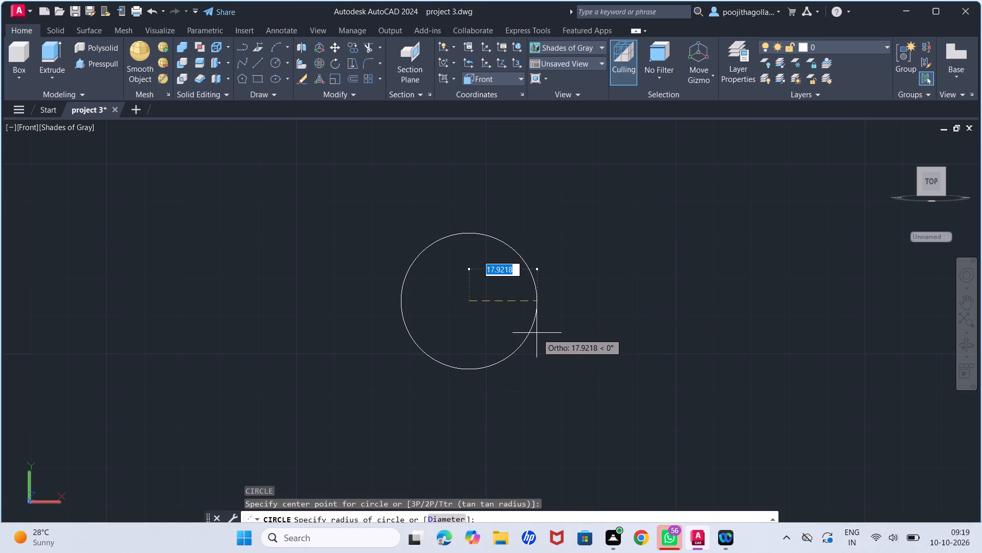
type("20")
key("Return")
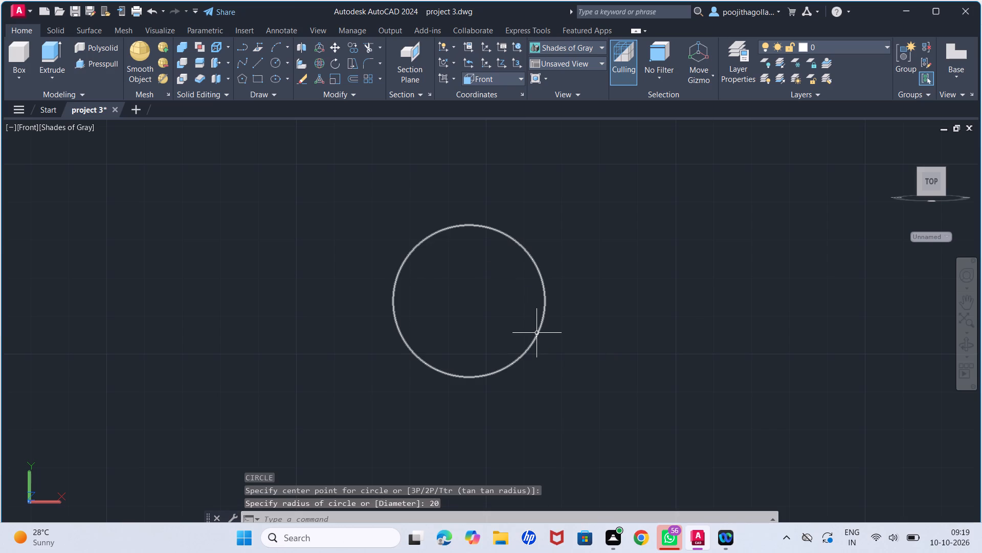
key("c")
key("Return")
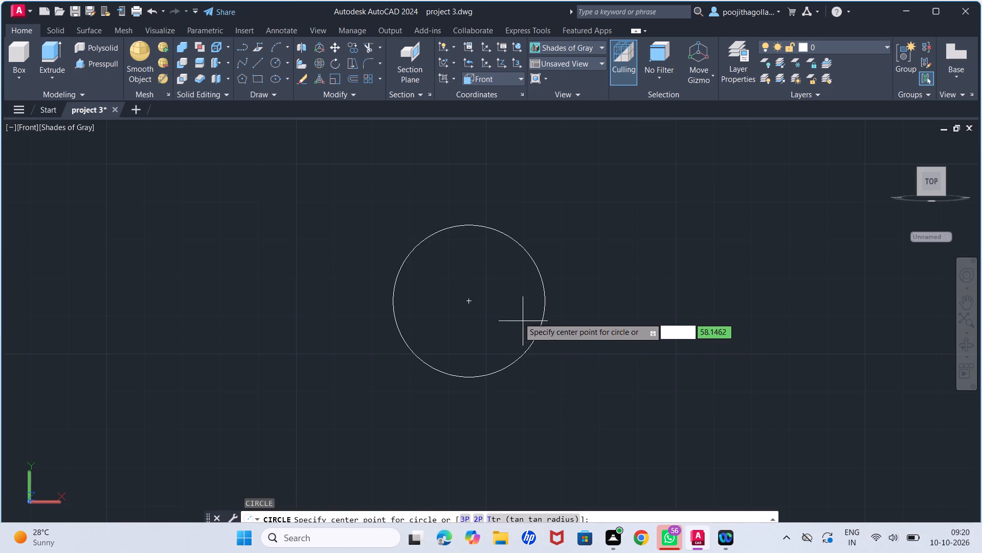
left_click(471, 298)
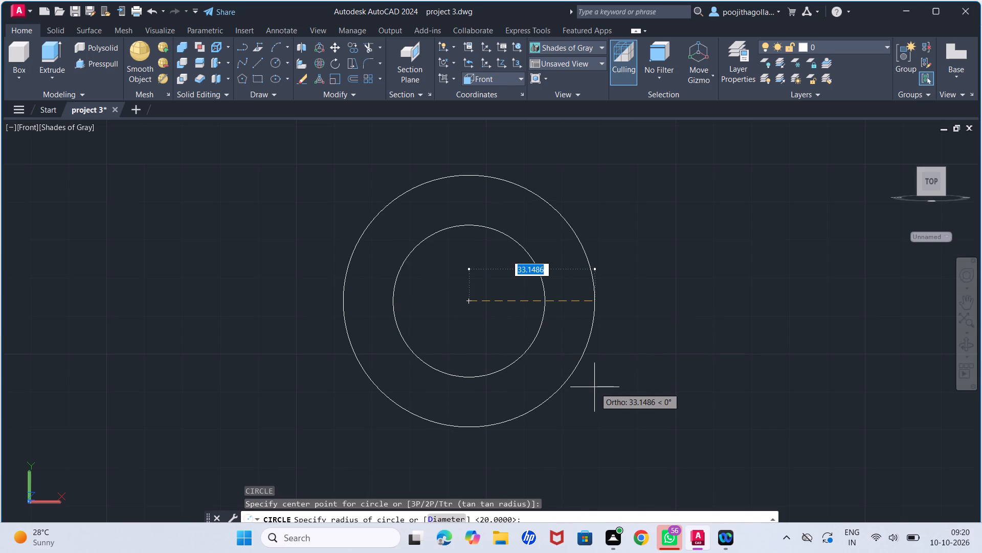
type("35")
key("Return")
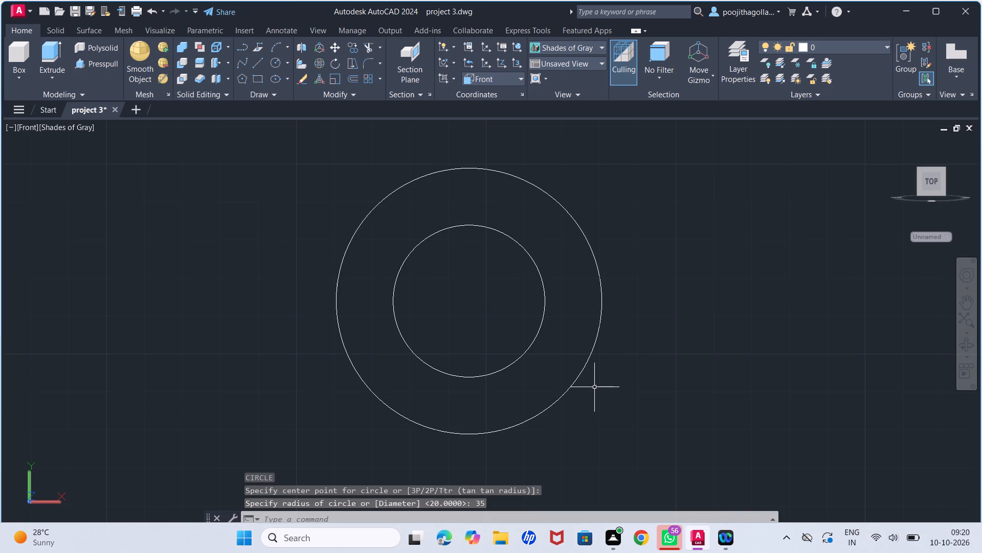
Draw a 50-long vertical line straight down from the centre of the concentric circles.
scroll(638, 317, "down", 1)
middle_click_drag(615, 332, 569, 309)
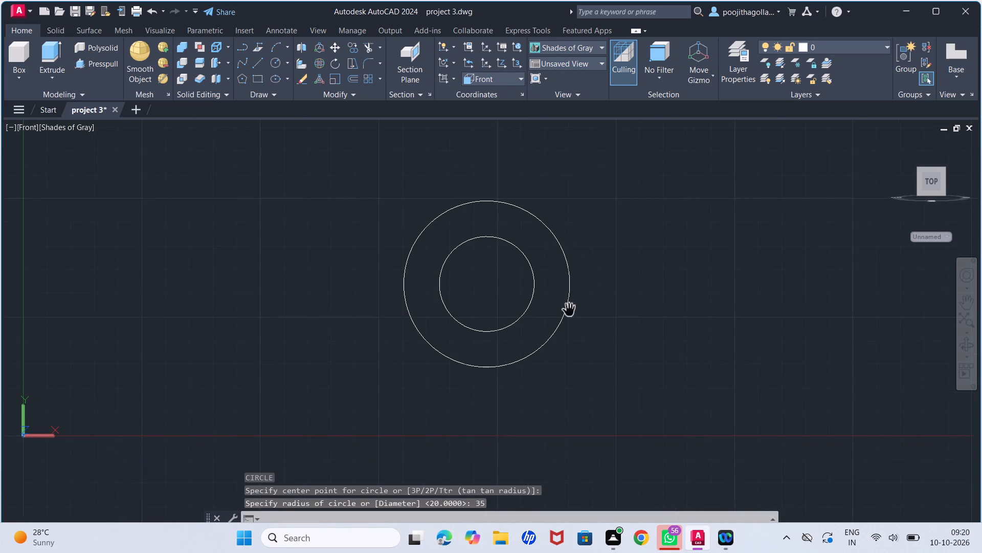
scroll(535, 317, "up", 1)
middle_click_drag(533, 318, 505, 295)
key("l")
key("Return")
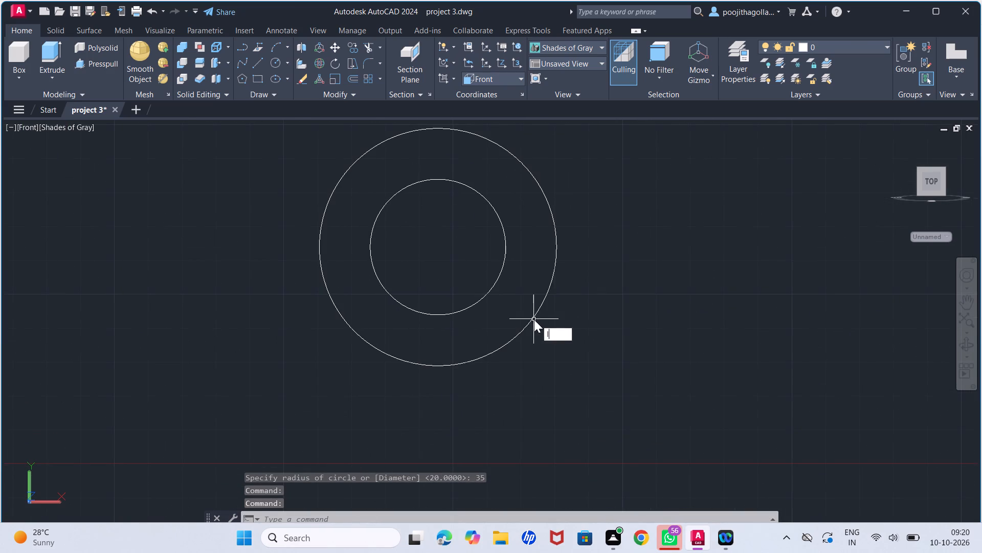
left_click(438, 248)
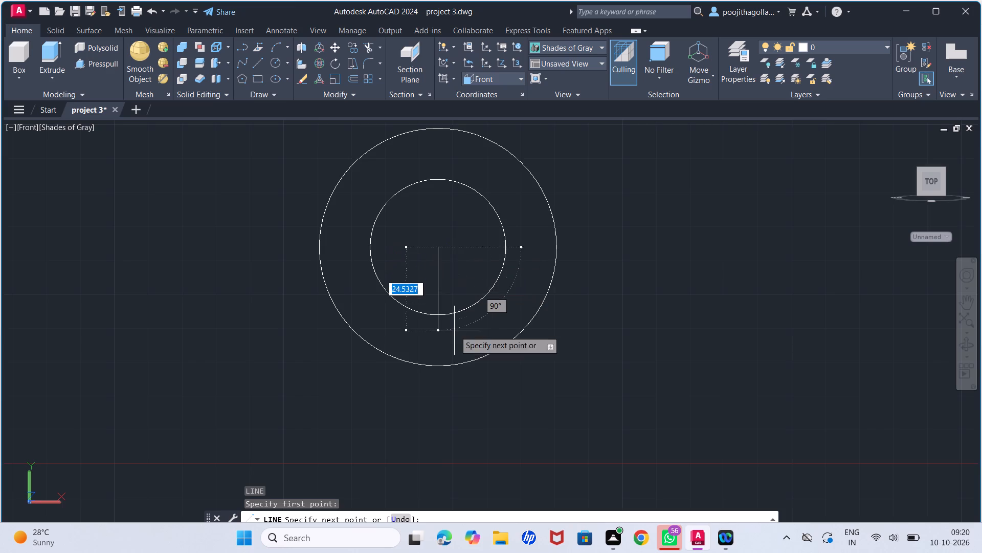
scroll(454, 331, "down", 2)
middle_click_drag(456, 365, 457, 300)
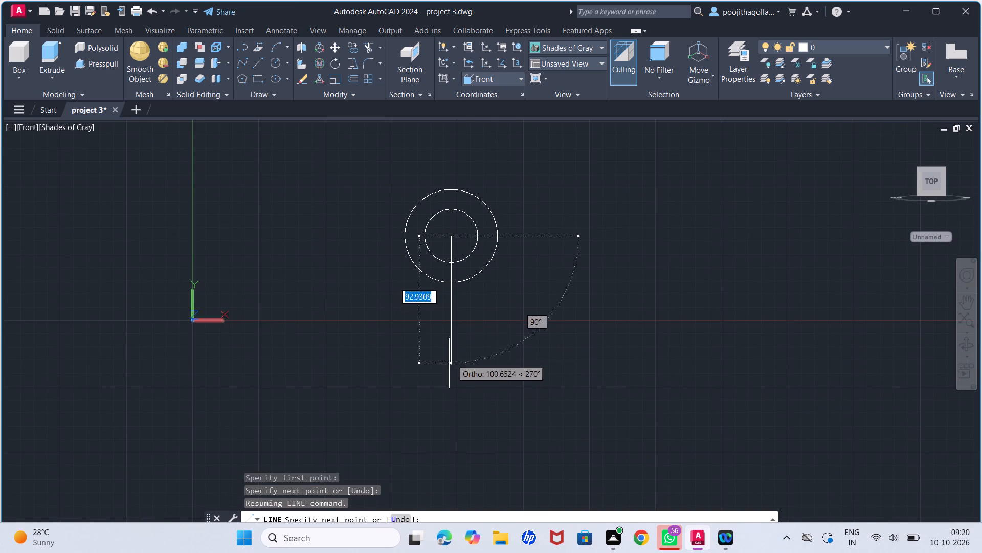
scroll(453, 352, "up", 2)
middle_click_drag(453, 349, 449, 335)
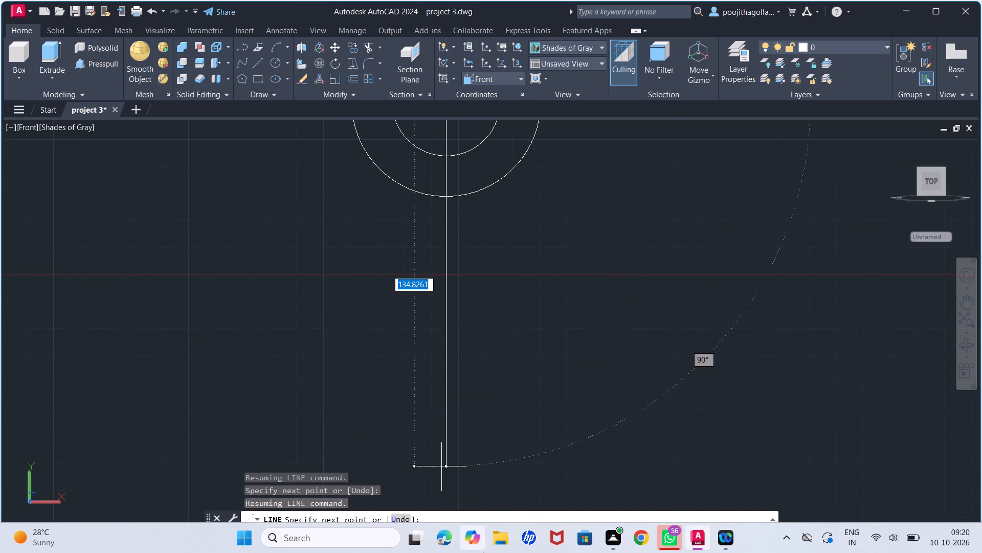
middle_click_drag(490, 309, 498, 362)
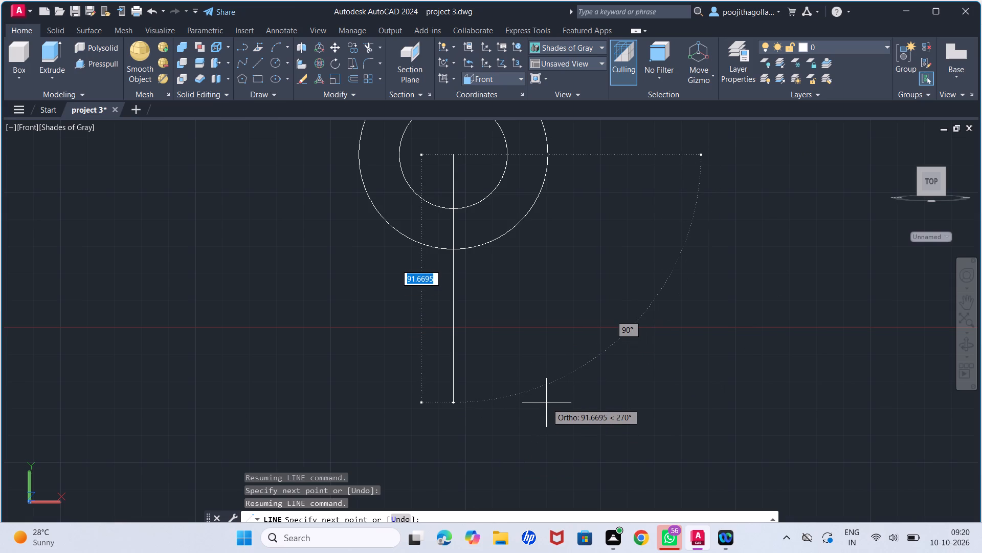
type("50")
key("Return")
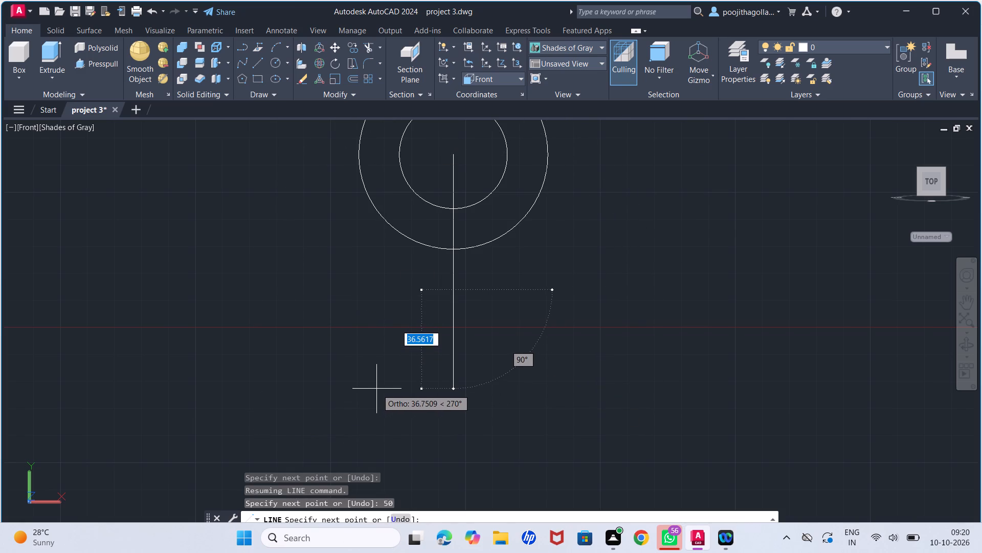
key("Escape")
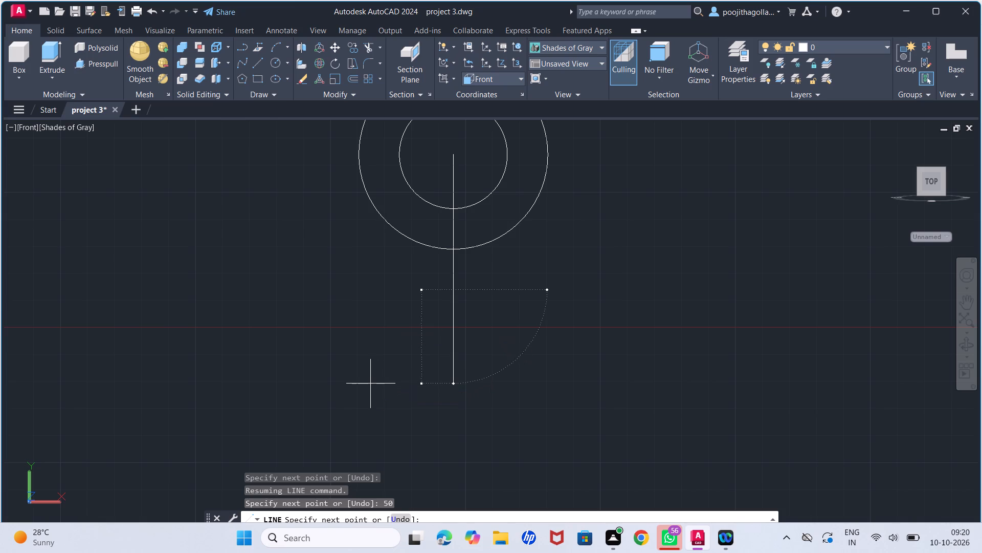
Draw a circle of radius 10 centred on the lower end of the vertical line.
key("c")
key("Return")
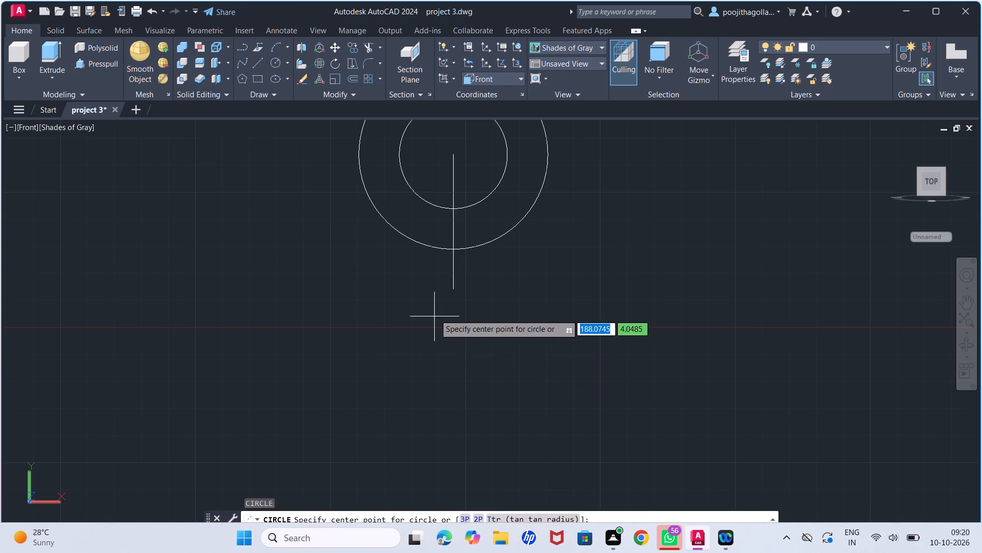
left_click(456, 288)
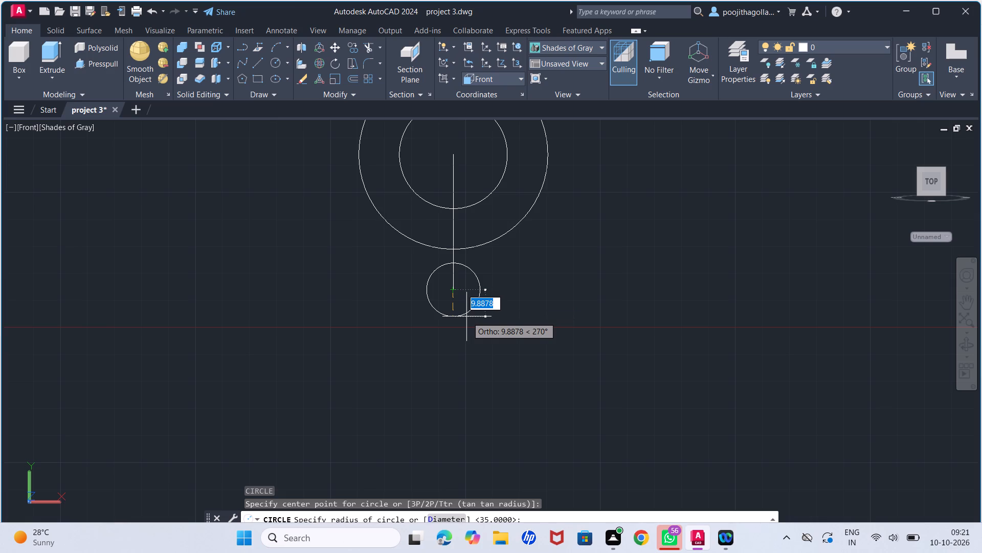
type("10")
key("Return")
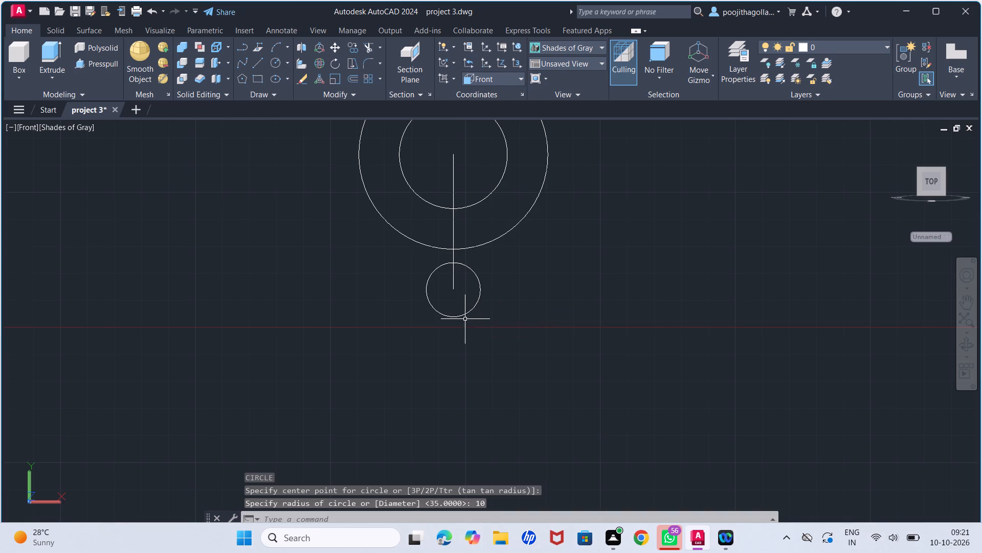
Draw a 50-long horizontal line to the right from the centre of the concentric circles.
middle_click_drag(497, 227, 517, 323)
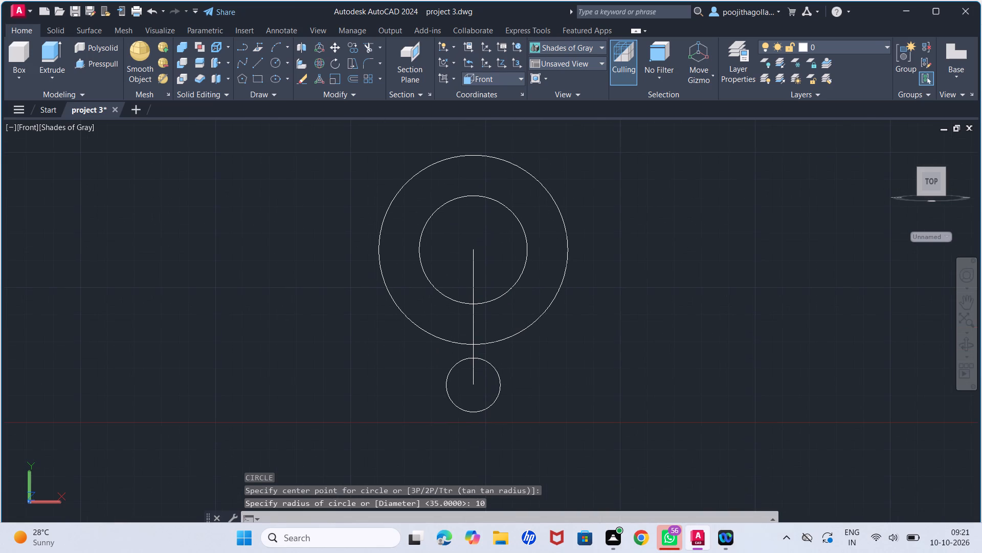
key("l")
key("Return")
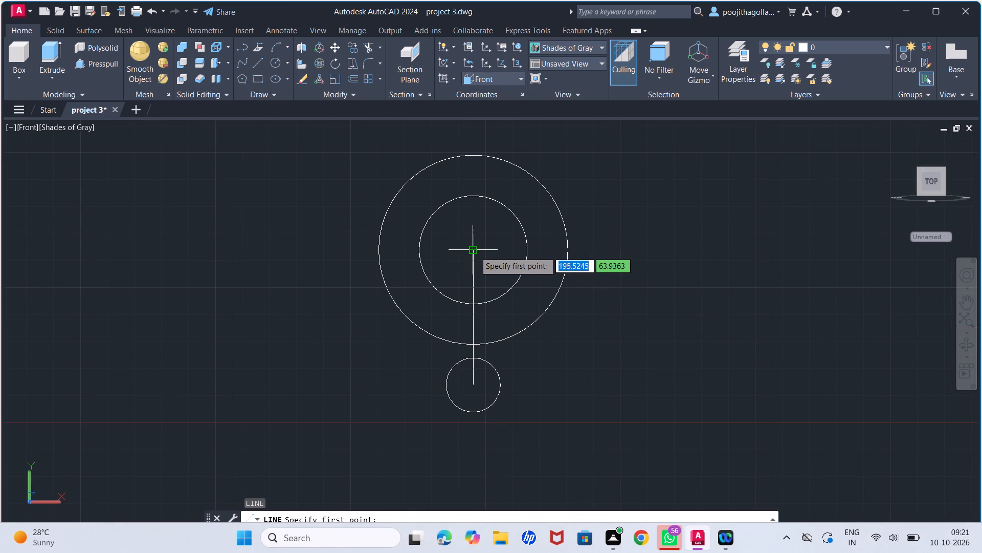
left_click(475, 251)
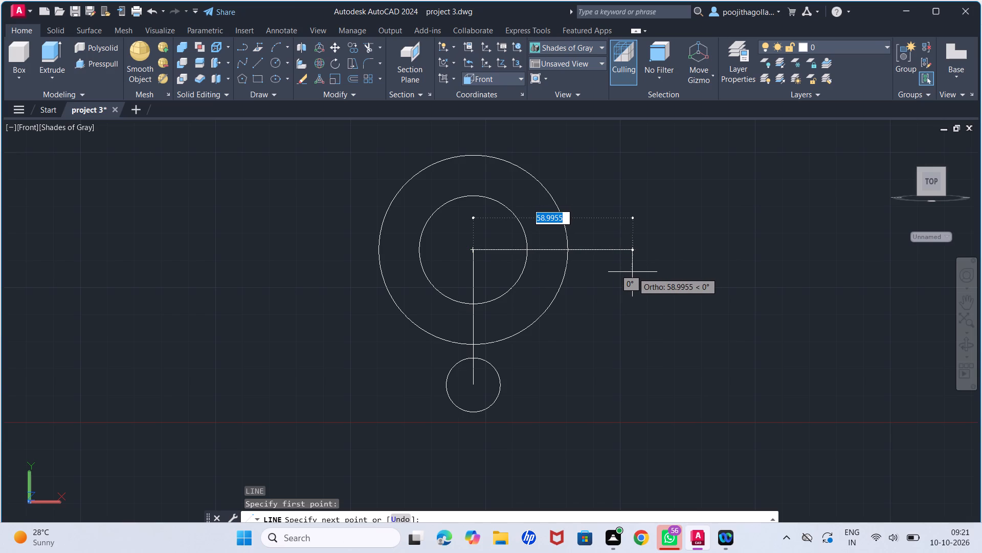
key("5")
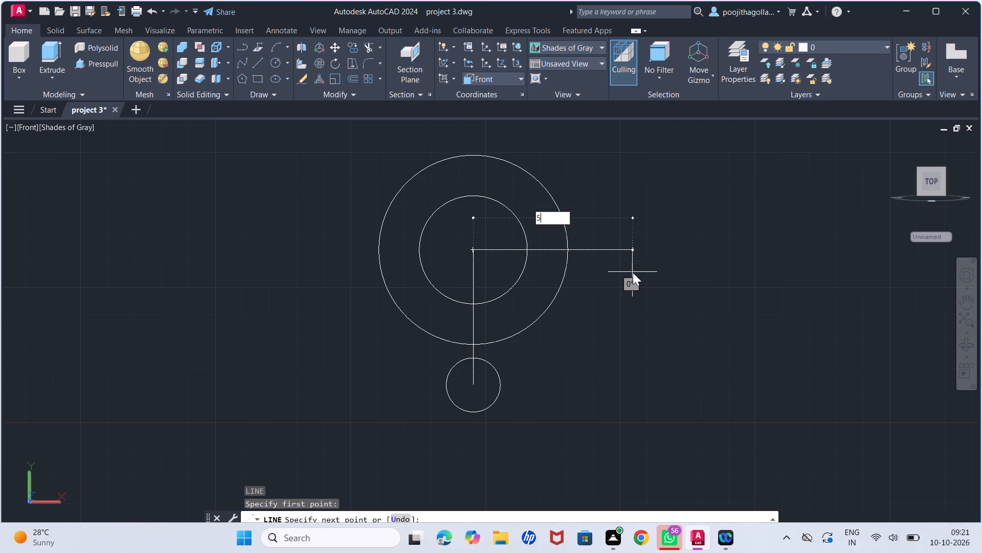
key("0")
key("Return")
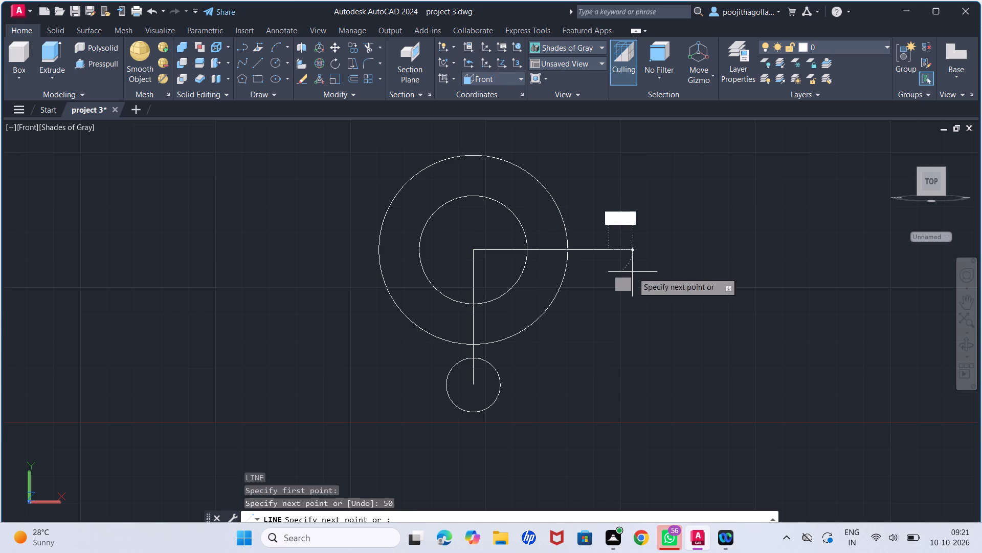
key("Escape")
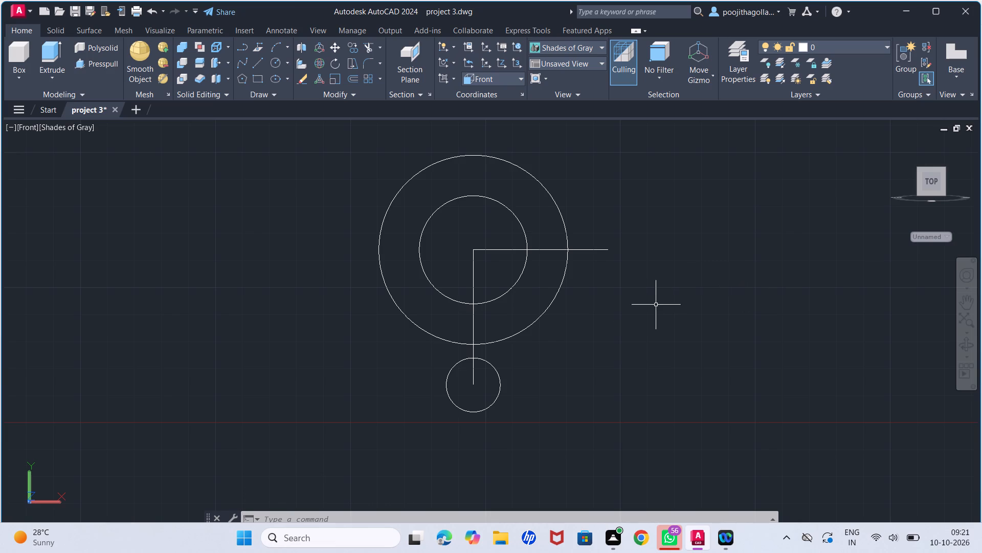
Draw a circle of radius 10 centred on the outer end of the horizontal line.
key("c")
key("Return")
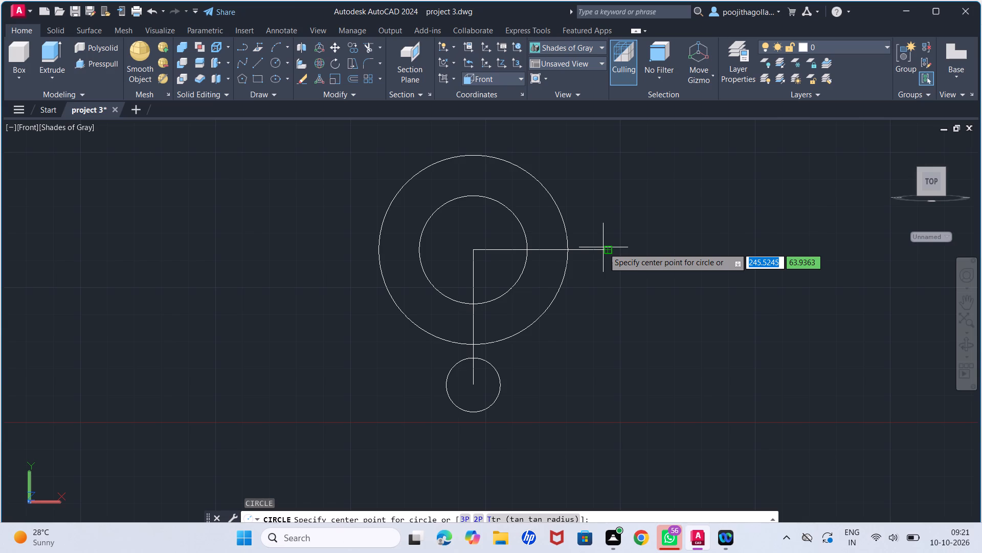
left_click(606, 252)
type("10")
key("Return")
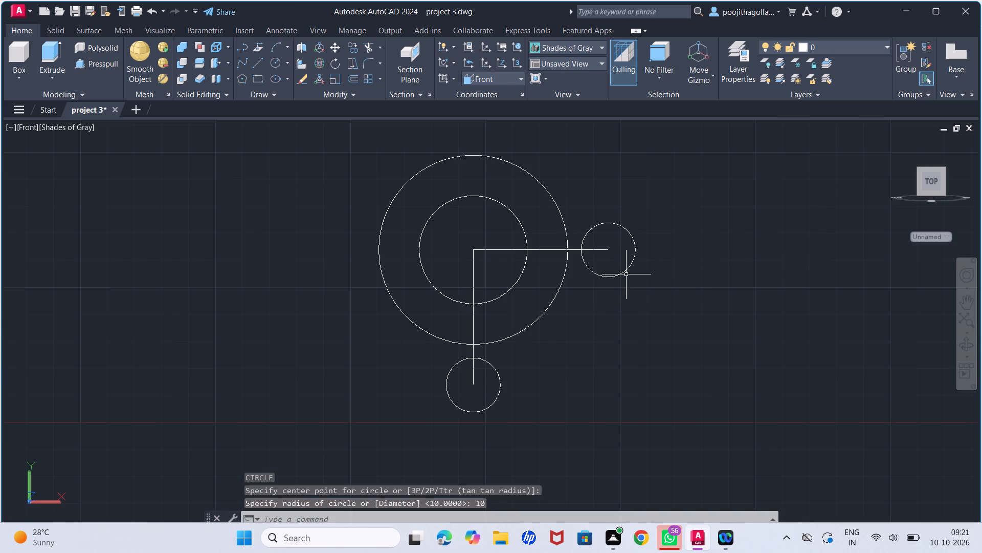
Mirror the right-hand radius 10 circle about the vertical centre line, keeping the source circle.
left_click(623, 268)
left_click(623, 276)
type("mi")
key("Return")
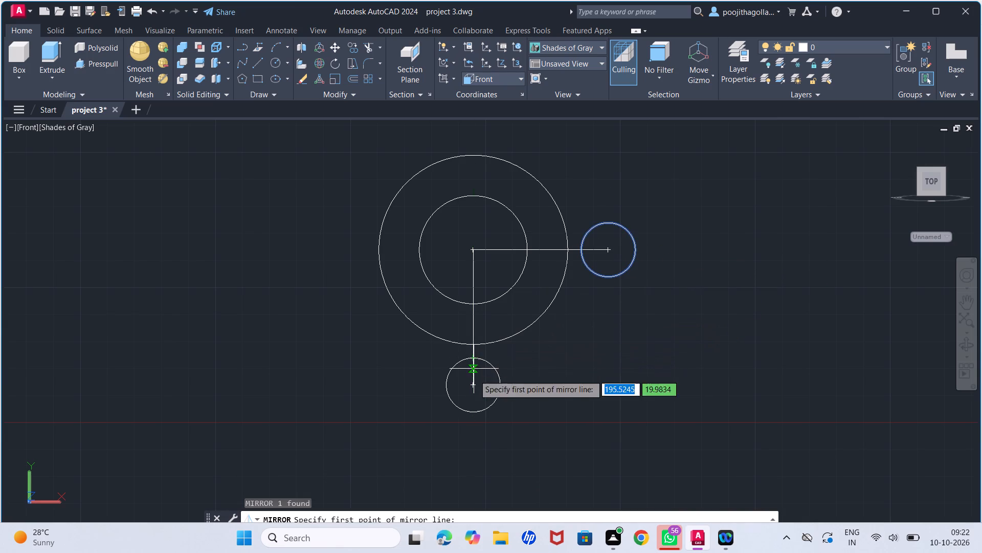
left_click(476, 389)
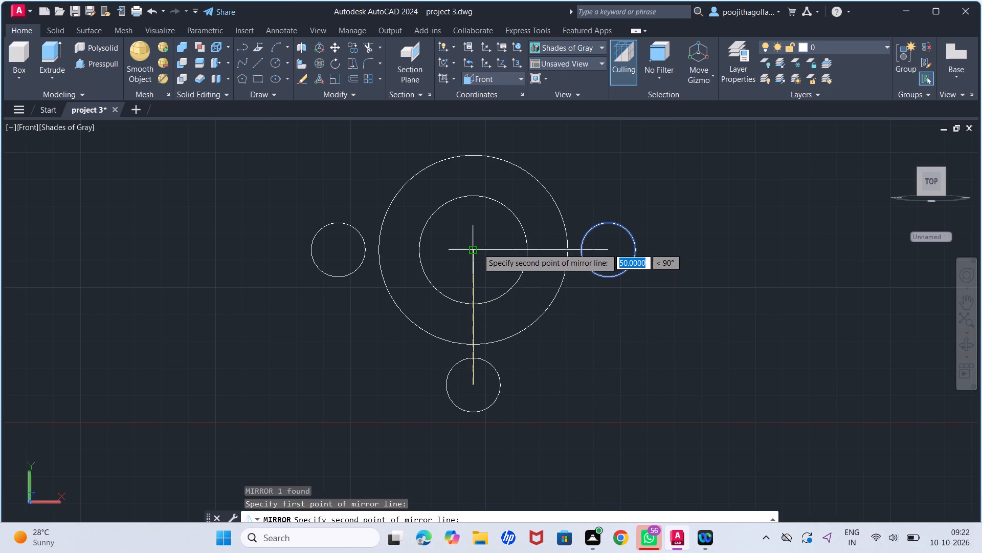
left_click(475, 250)
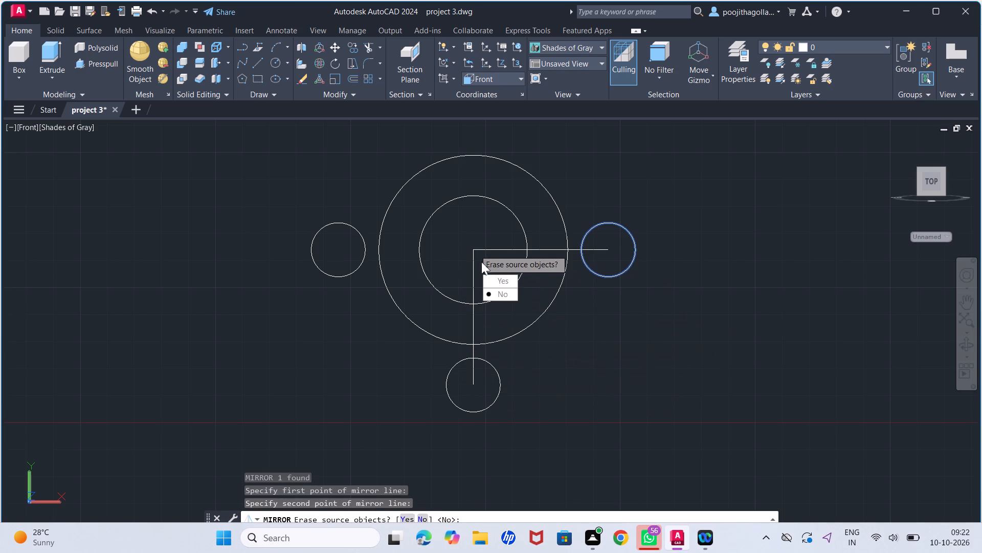
left_click_drag(509, 297, 475, 250)
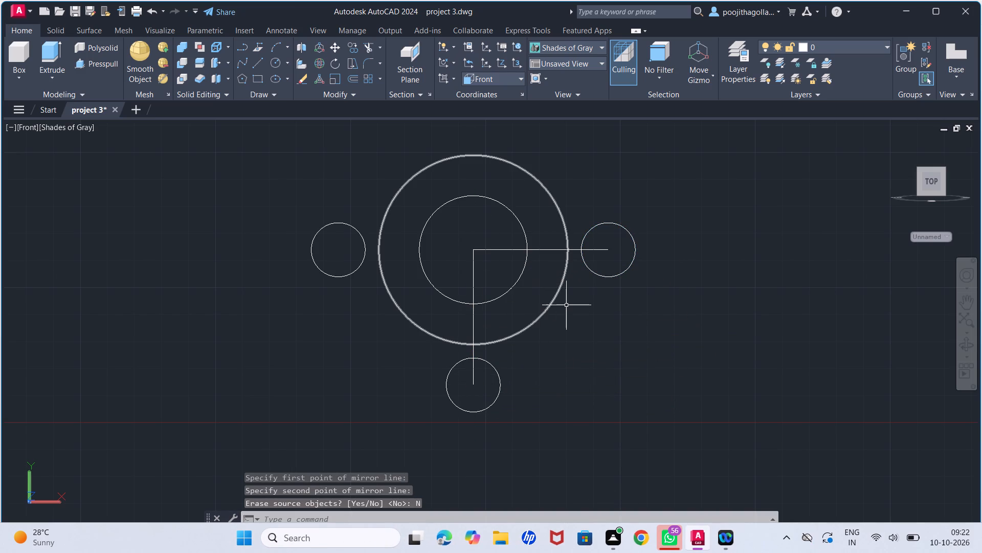
Delete the horizontal and vertical construction lines running from the centre of the concentric circles.
left_click(506, 249)
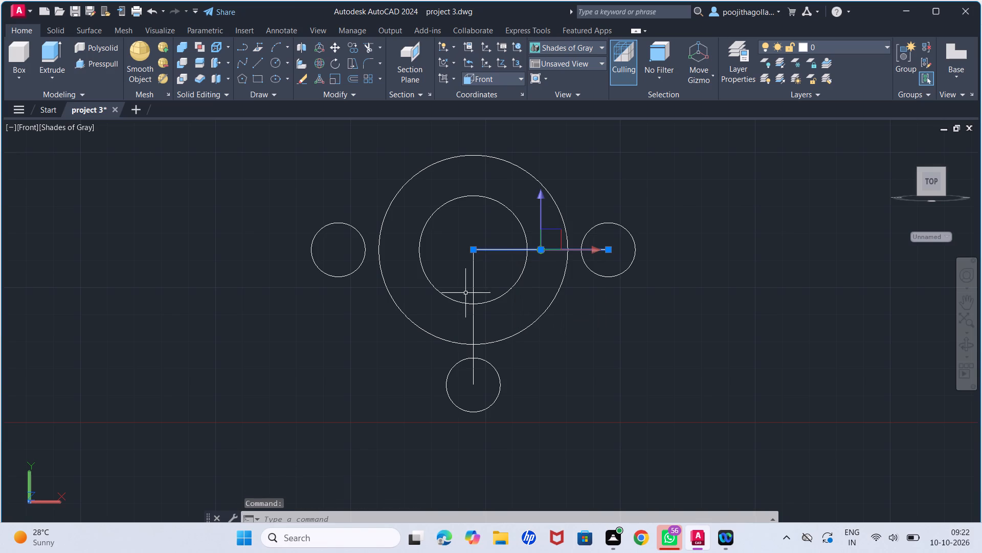
left_click(491, 317)
left_click(471, 327)
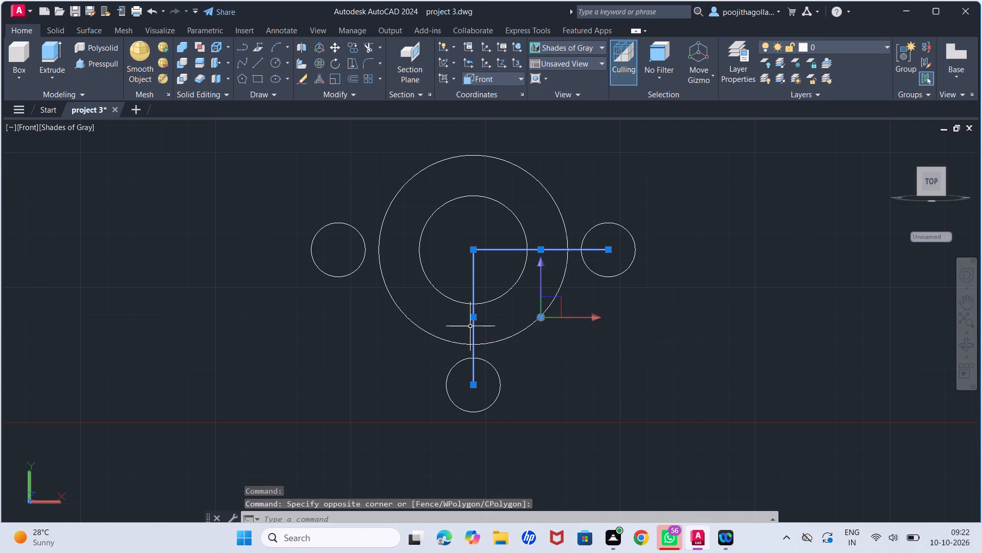
key("Delete")
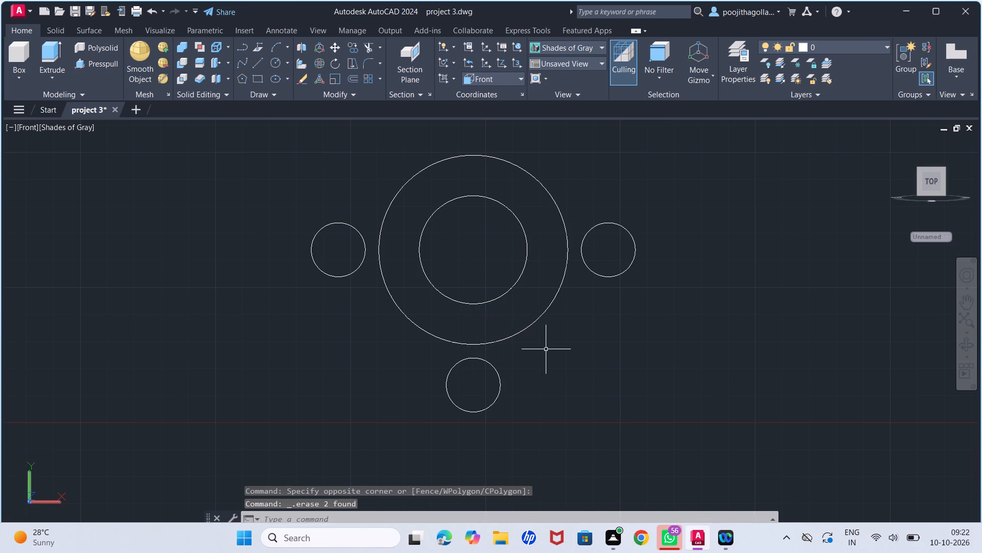
Draw a circle of radius 20 concentric with the right-hand radius 10 circle.
key("c")
key("Return")
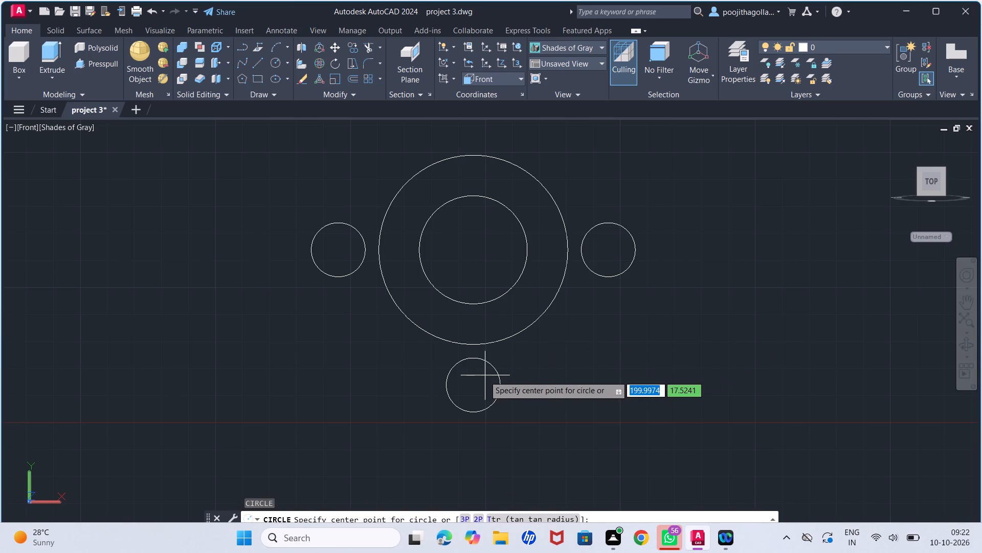
left_click(610, 251)
scroll(639, 304, "down", 1)
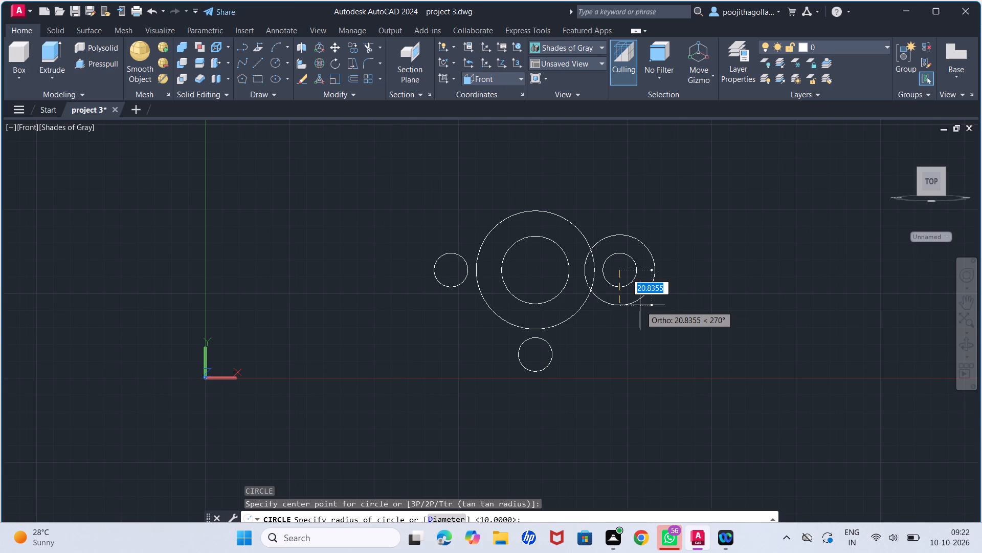
type("20")
key("Return")
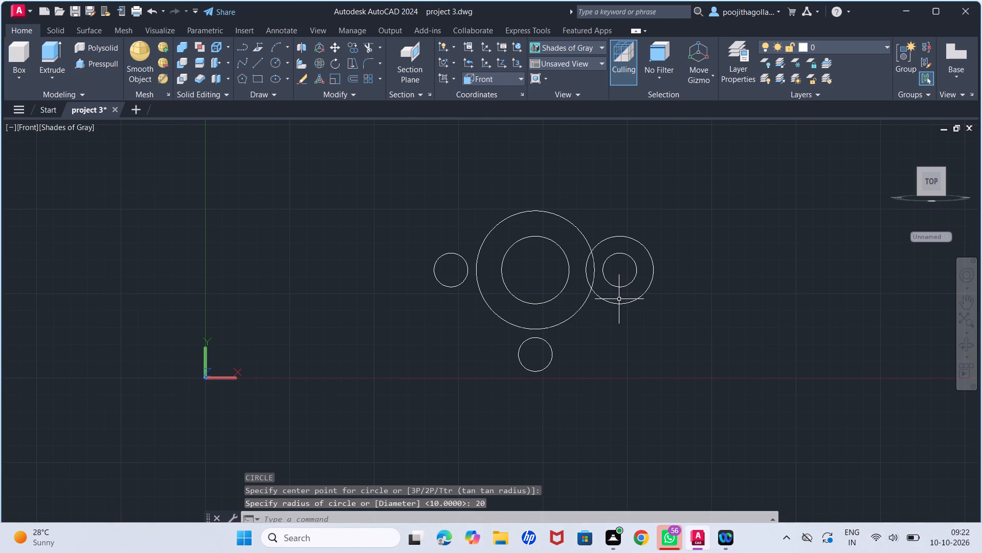
Copy the radius 20 circle from its centre onto the centres of the lower and left-hand radius 10 circles.
left_click(619, 303)
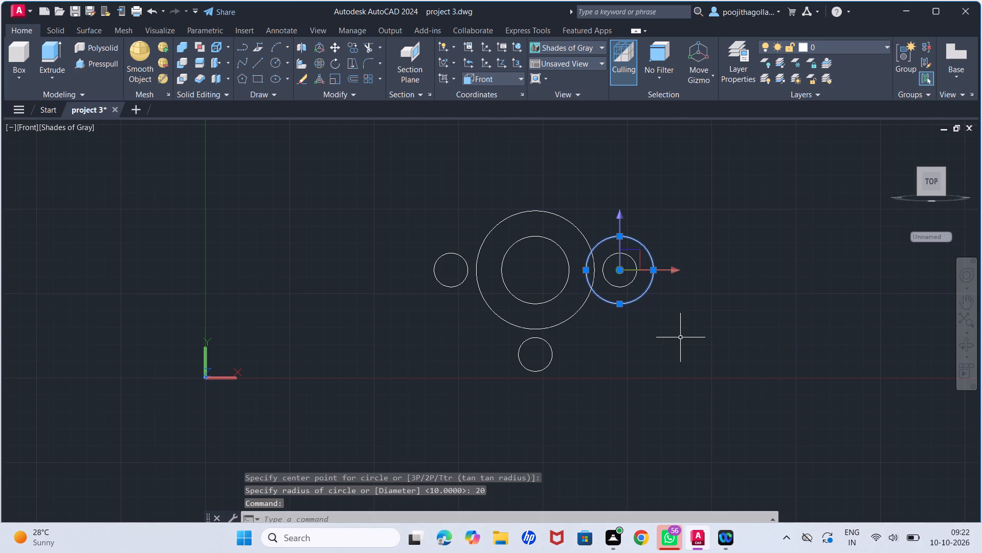
key("c")
key("o")
key("Return")
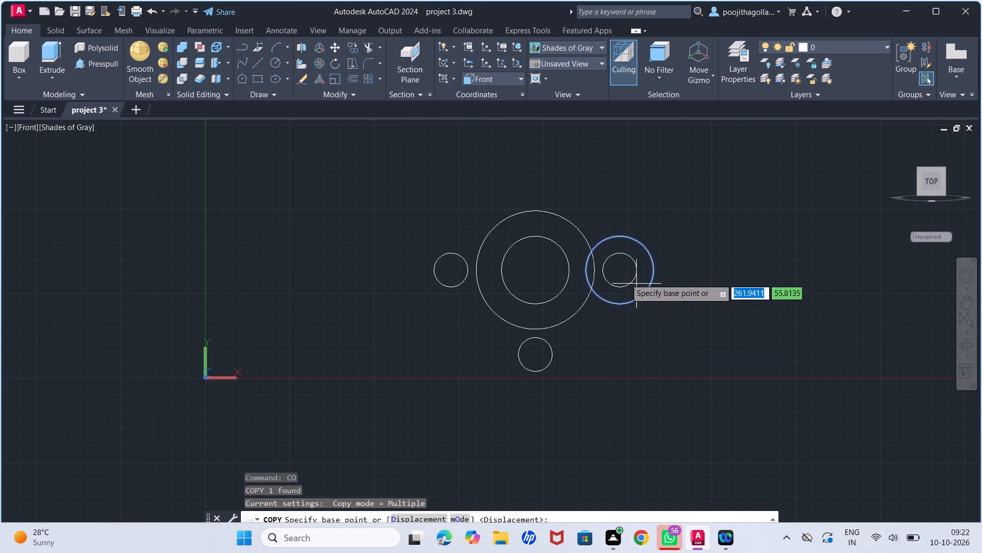
left_click(617, 270)
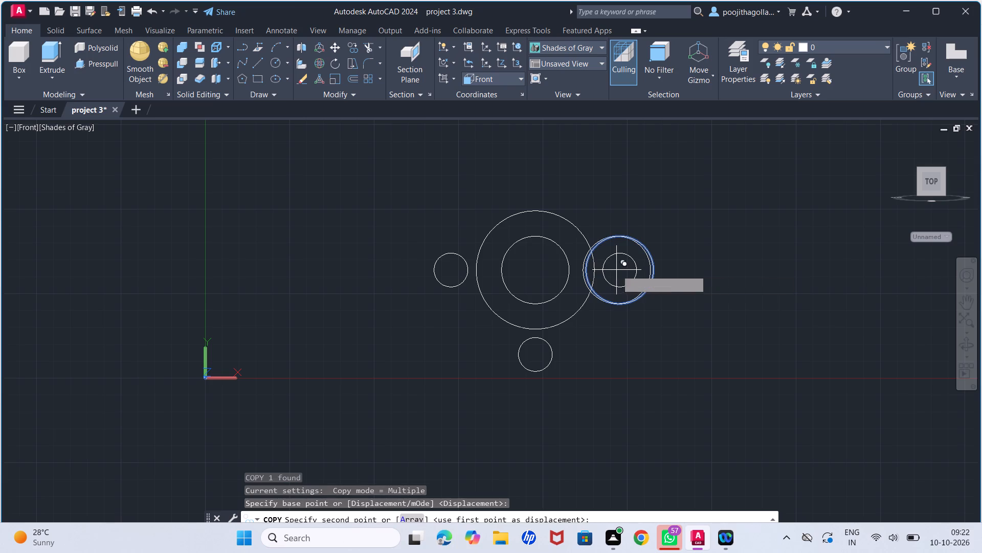
left_click(537, 357)
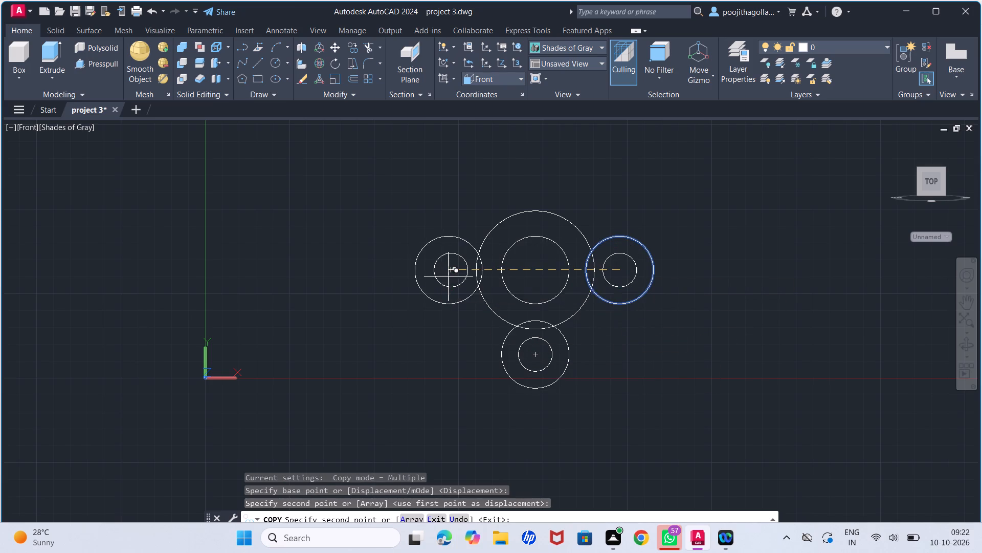
left_click(451, 272)
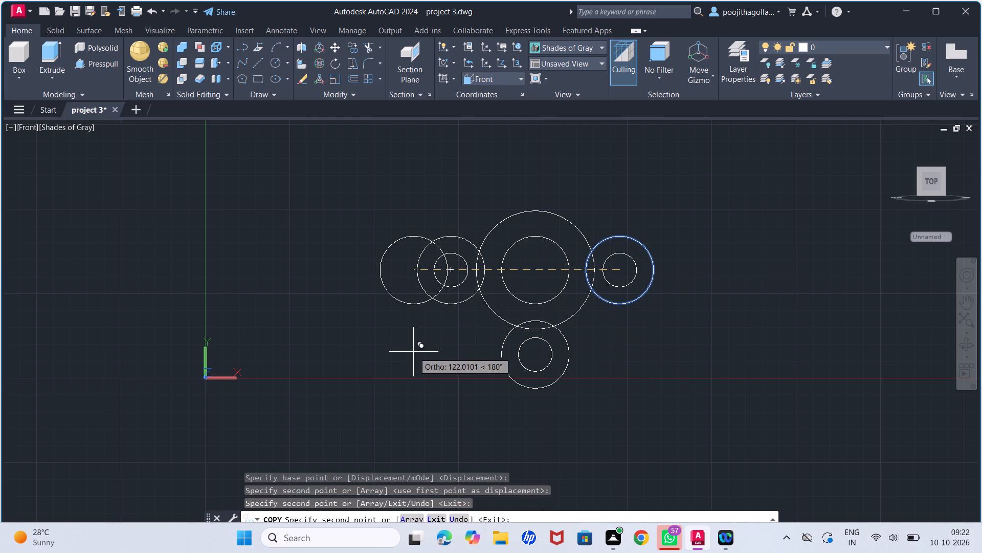
key("Escape")
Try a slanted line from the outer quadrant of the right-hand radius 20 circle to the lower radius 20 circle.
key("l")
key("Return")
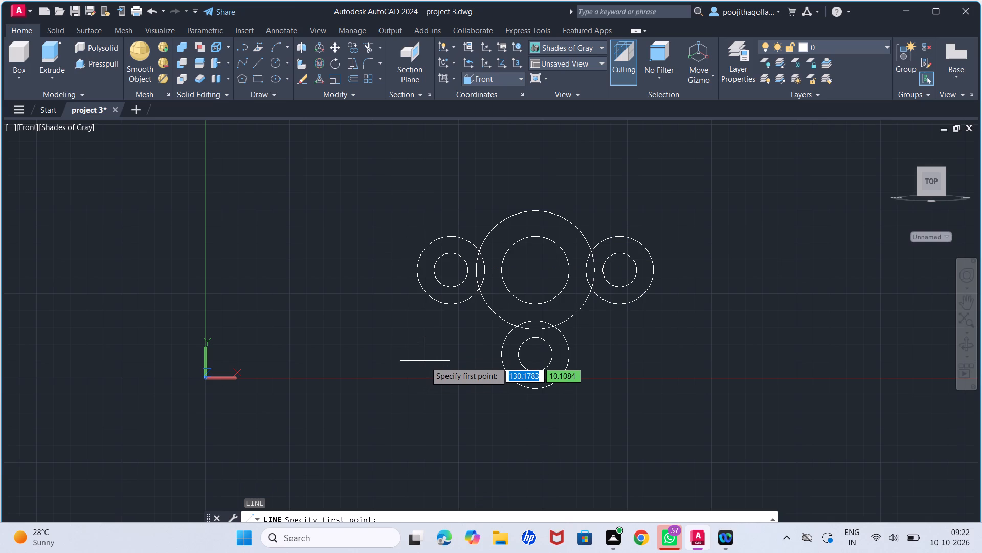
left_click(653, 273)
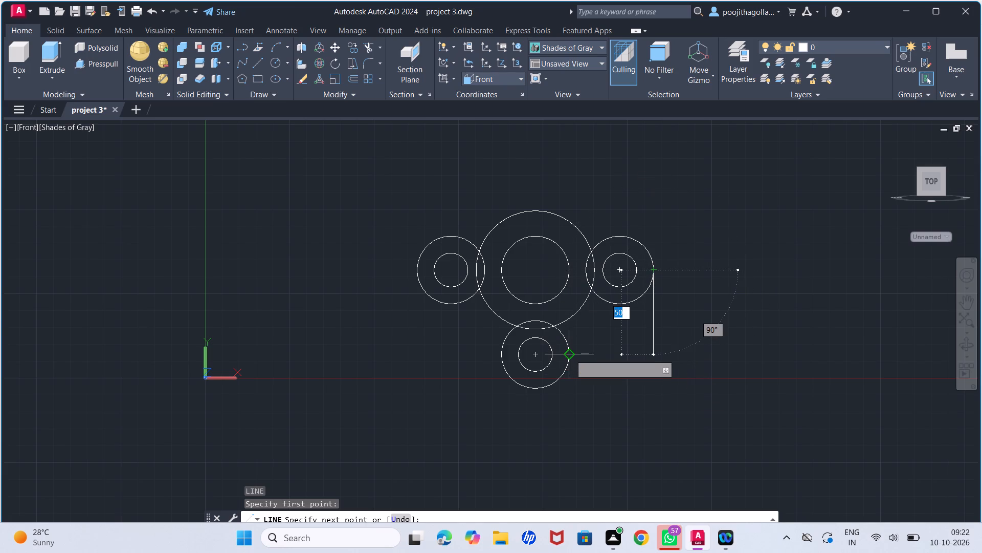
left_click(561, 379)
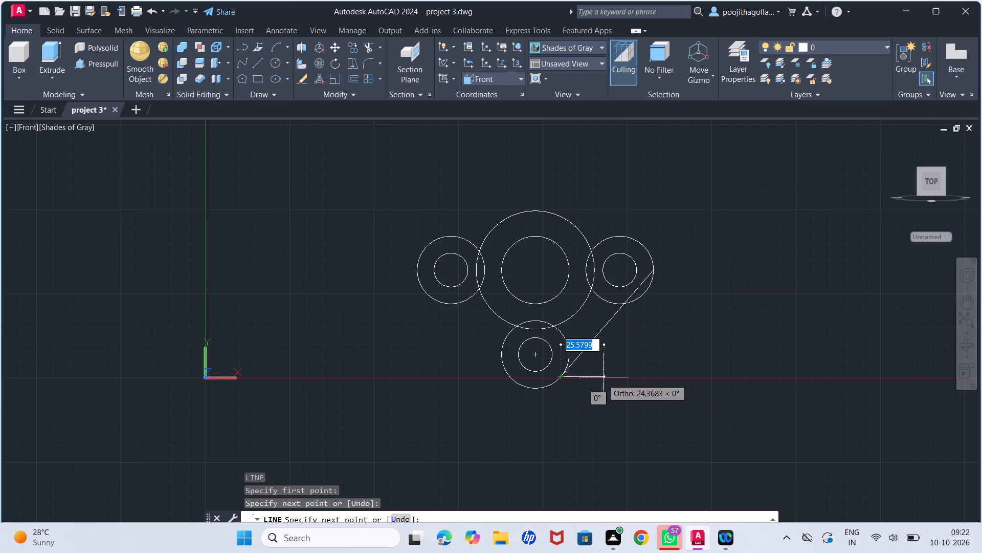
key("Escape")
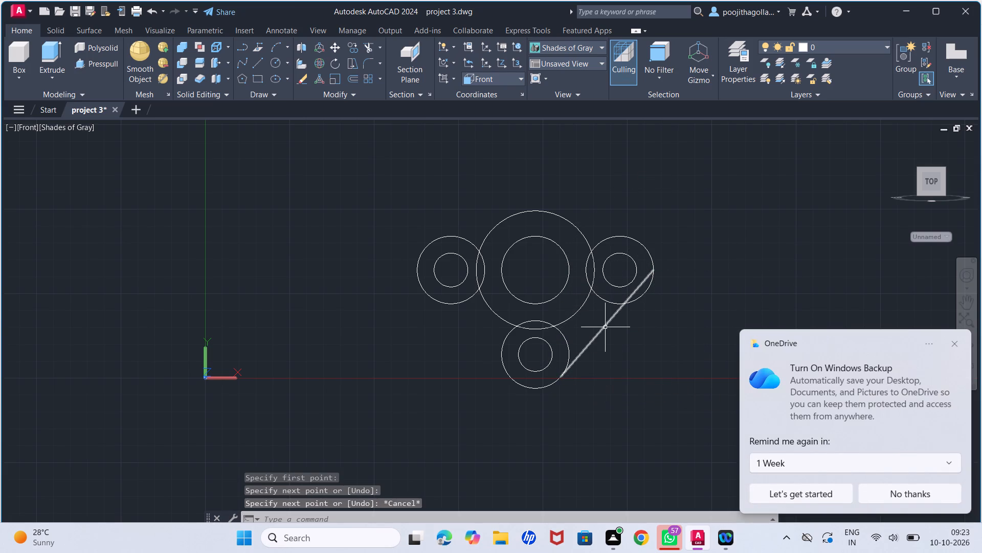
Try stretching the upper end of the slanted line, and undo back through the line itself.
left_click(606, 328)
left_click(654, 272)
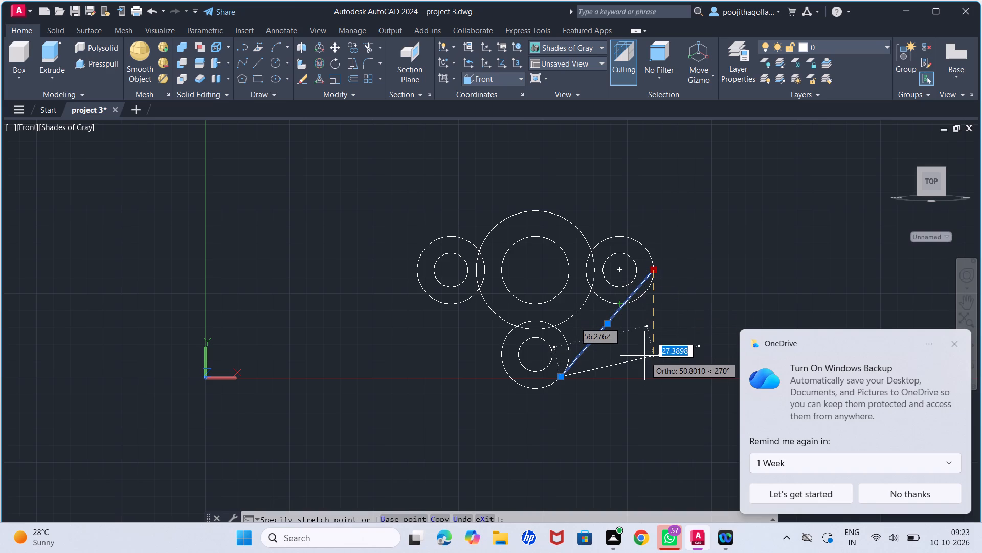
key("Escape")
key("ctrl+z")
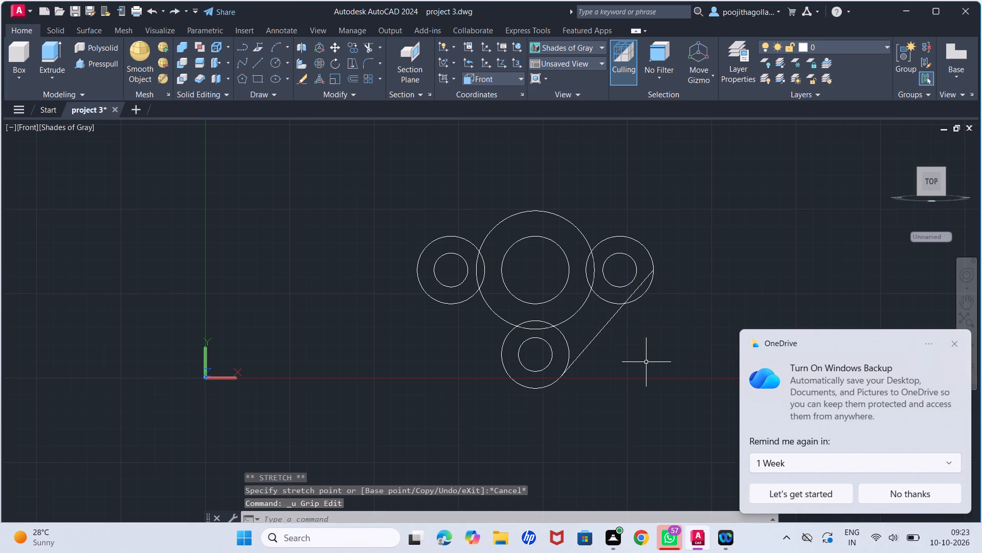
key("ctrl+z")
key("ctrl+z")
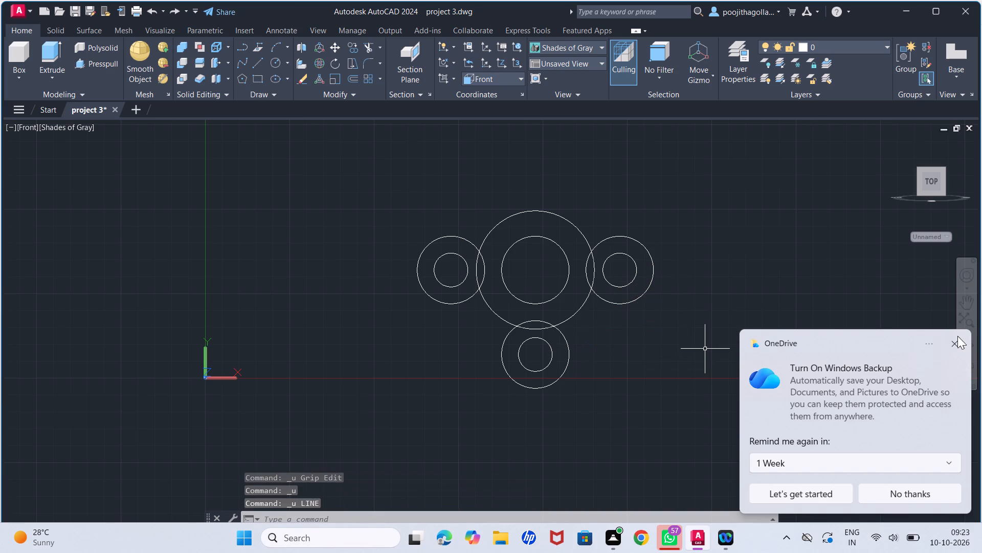
Dismiss the OneDrive backup reminder.
left_click(952, 348)
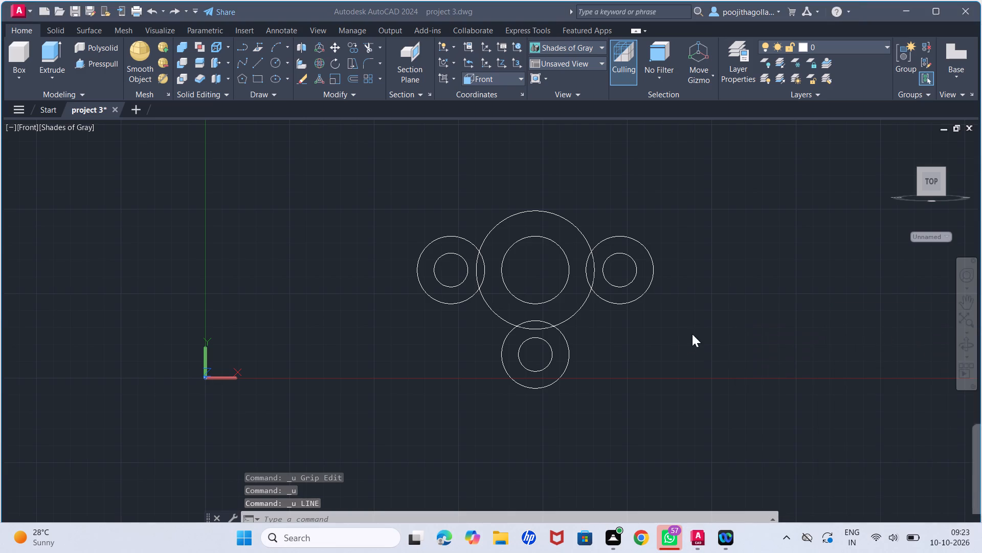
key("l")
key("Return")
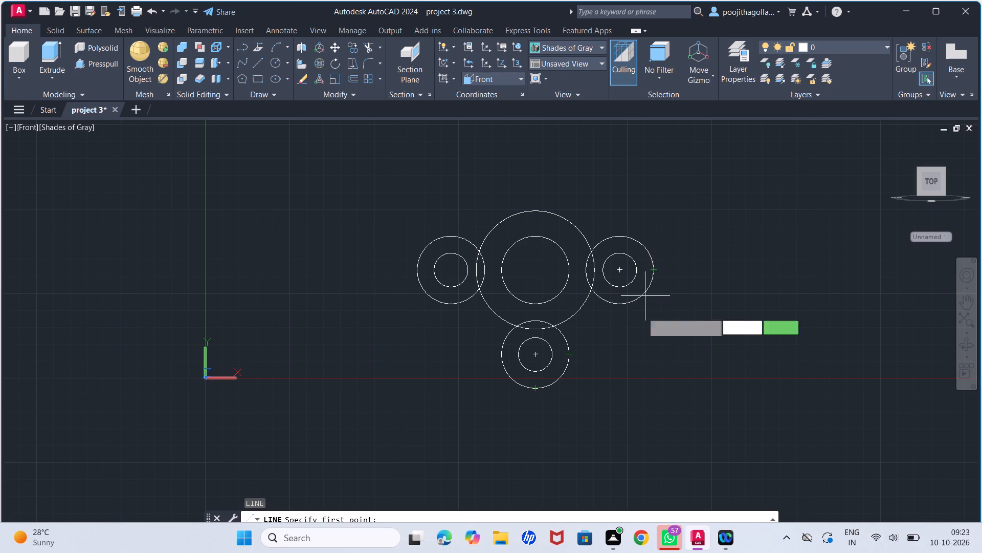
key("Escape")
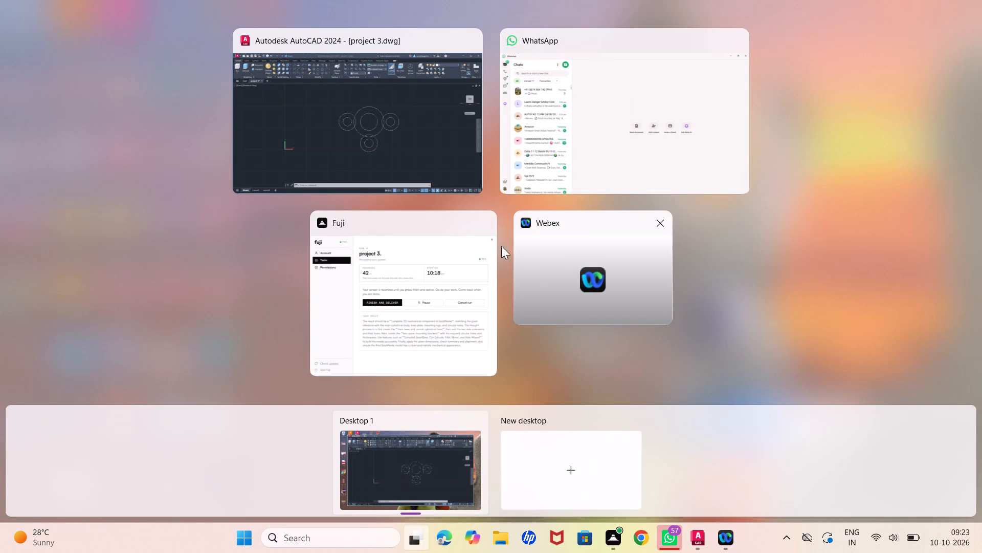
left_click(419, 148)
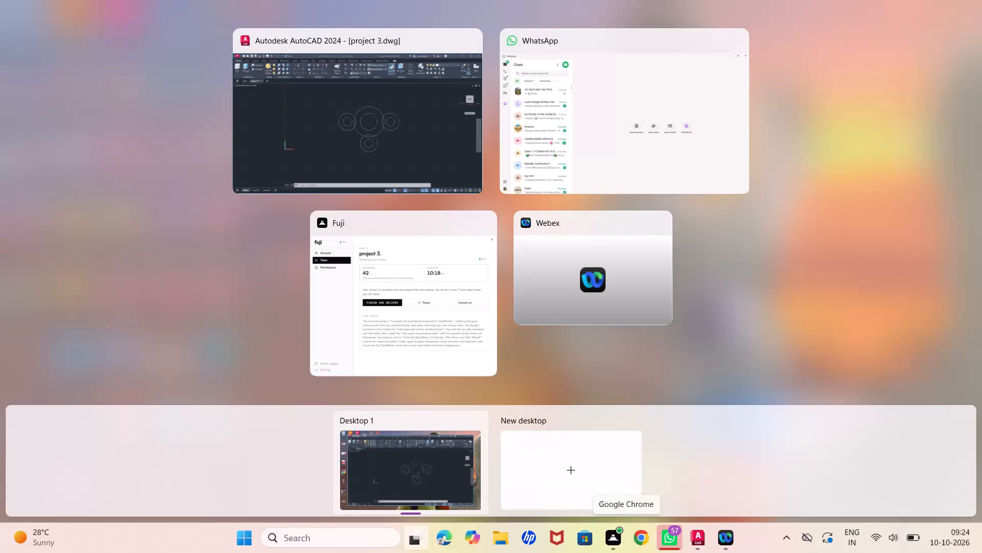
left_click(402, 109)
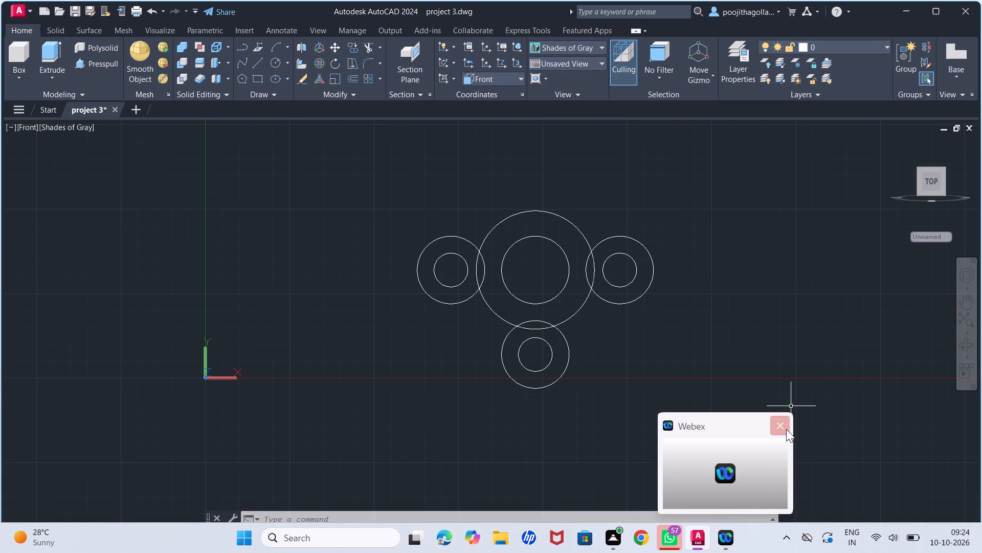
Close the Webex window.
left_click(786, 428)
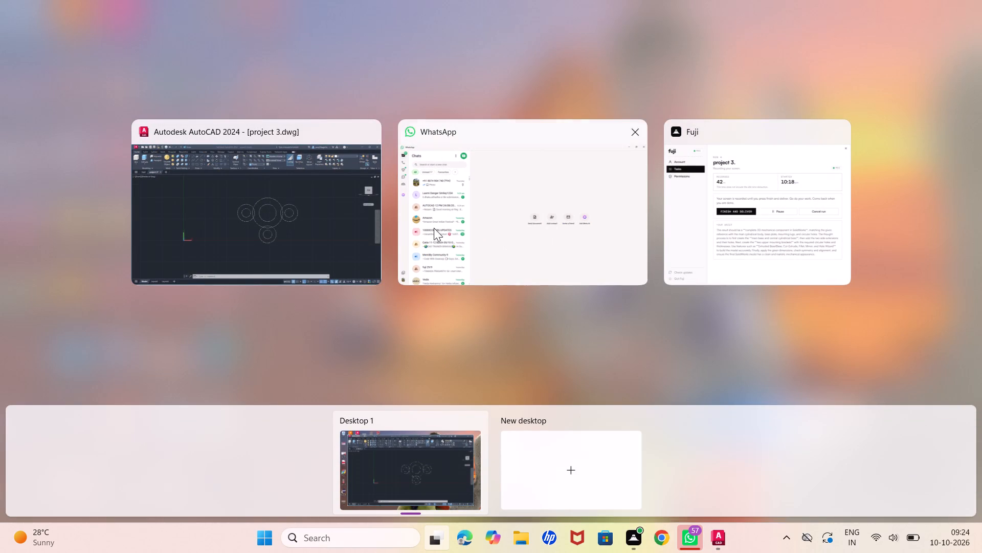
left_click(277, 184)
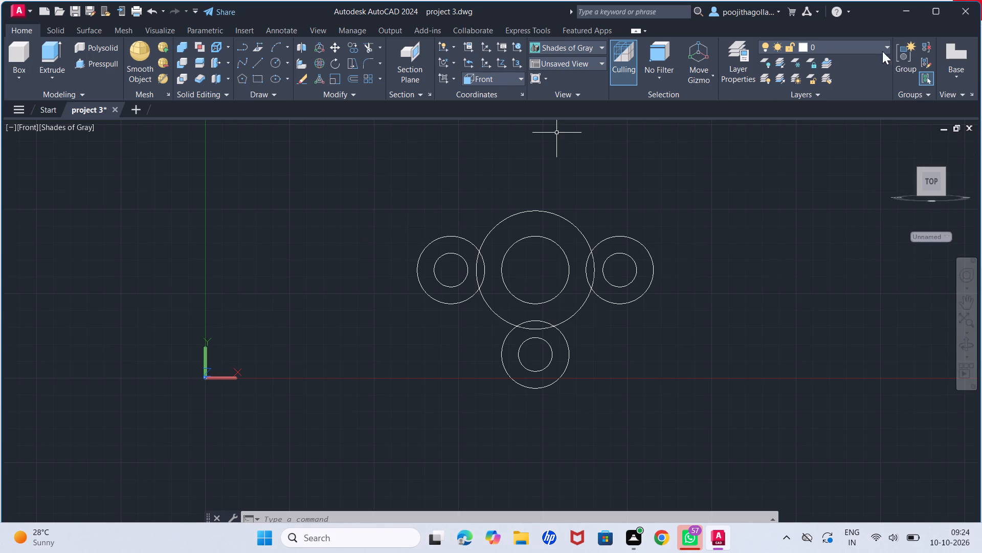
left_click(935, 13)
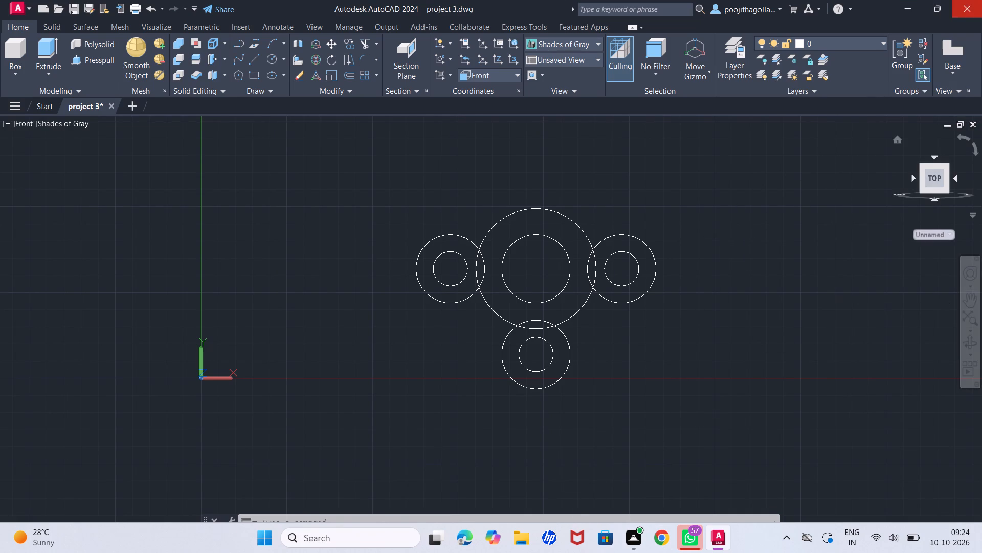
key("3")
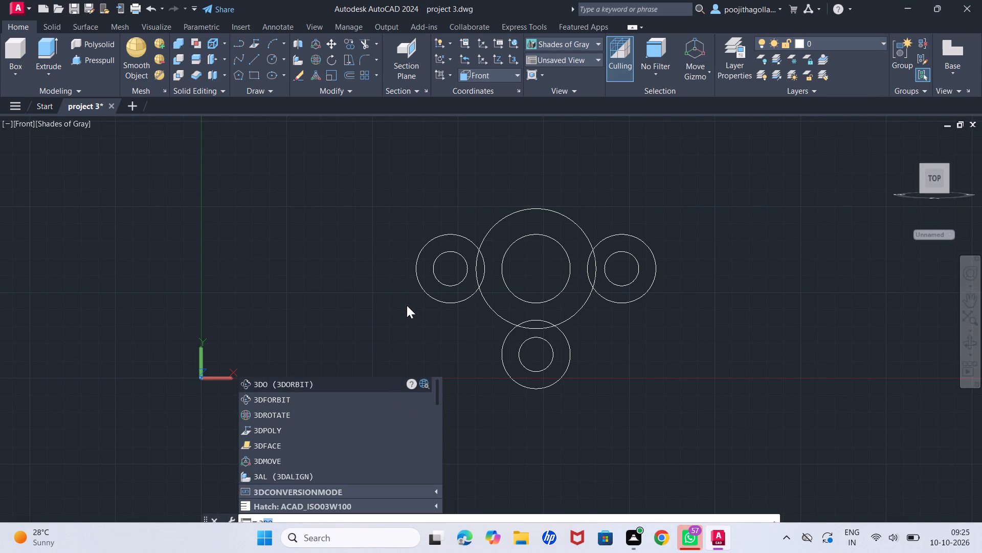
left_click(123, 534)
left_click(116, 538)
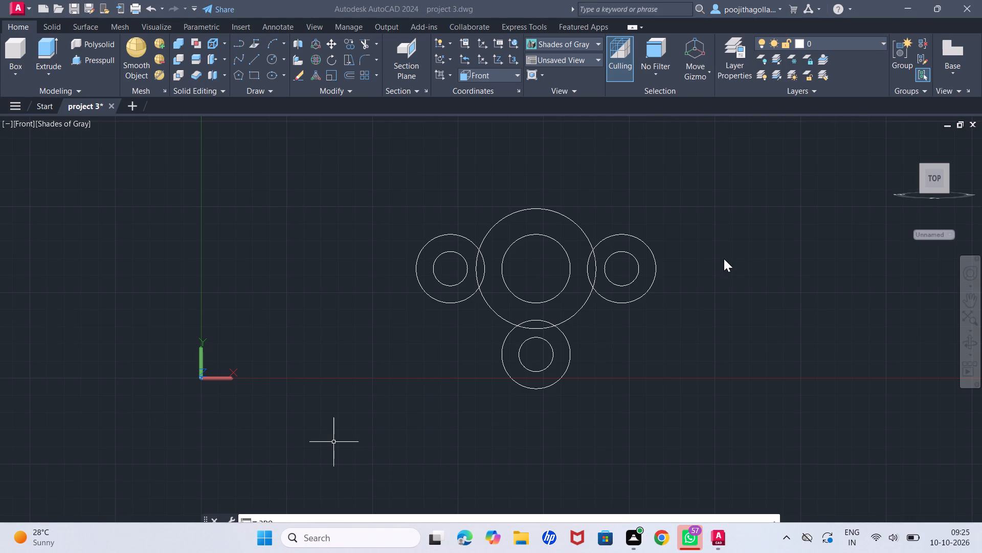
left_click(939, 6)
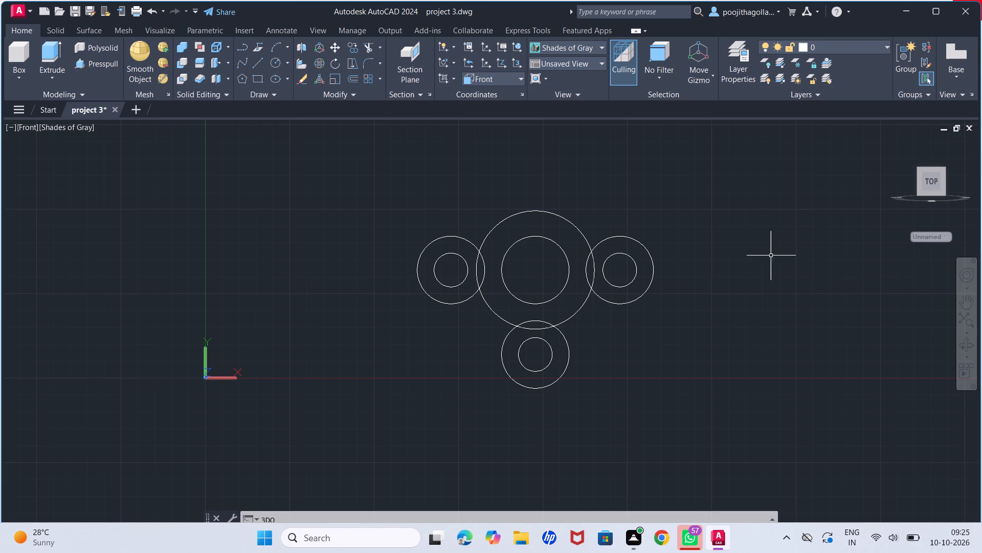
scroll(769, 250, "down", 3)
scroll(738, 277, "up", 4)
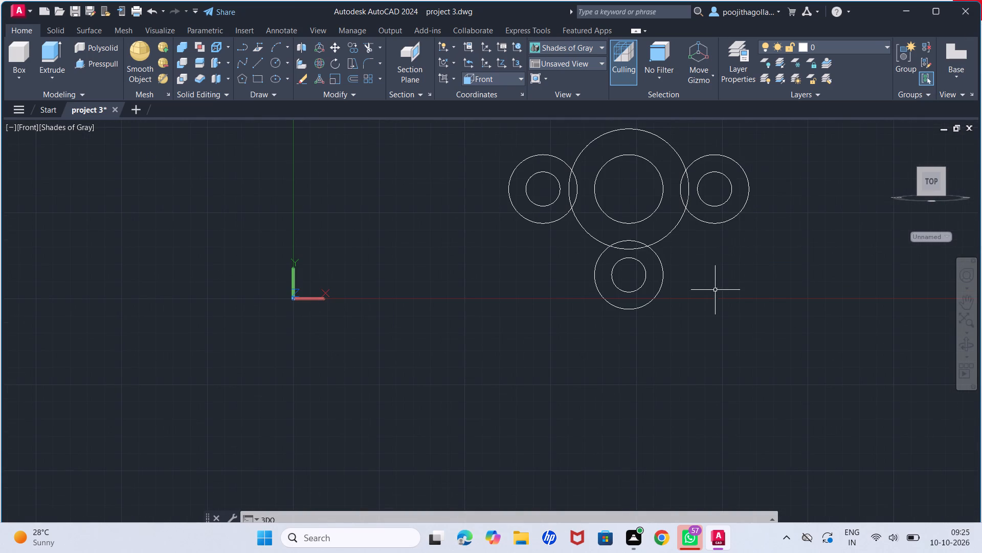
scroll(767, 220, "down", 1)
Save the project 3 drawing.
key("ctrl+s")
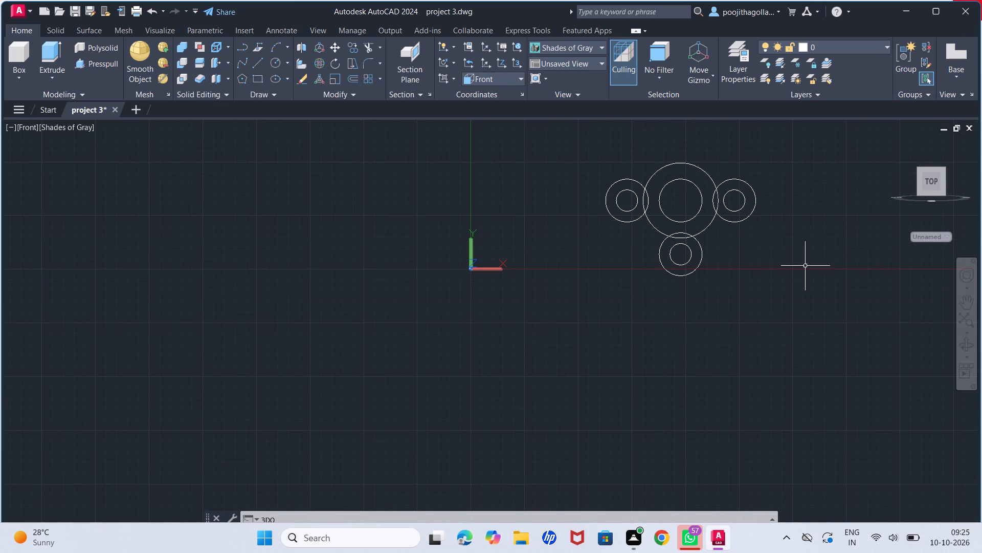
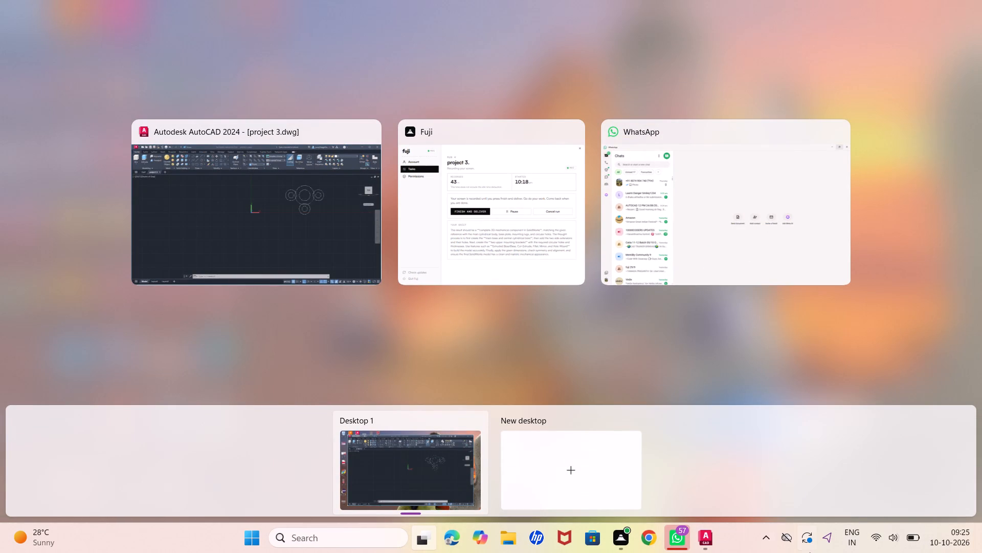
Close the WhatsApp window and switch back to the project 3 drawing in AutoCAD.
left_click(839, 136)
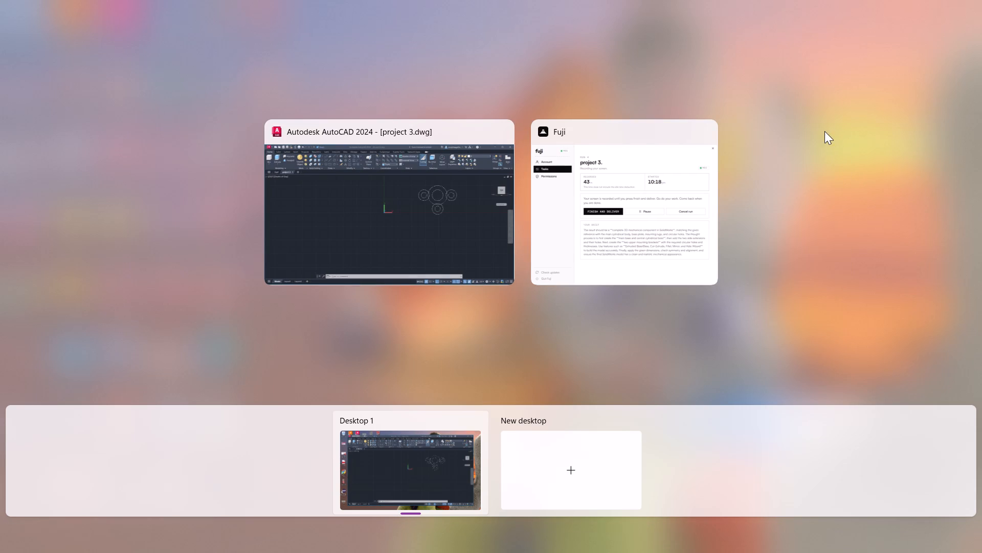
left_click(425, 205)
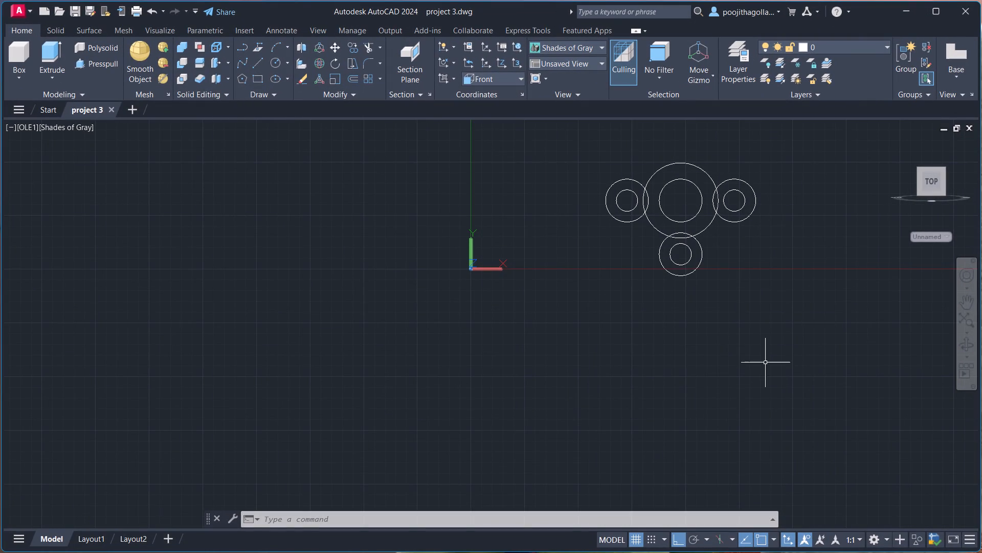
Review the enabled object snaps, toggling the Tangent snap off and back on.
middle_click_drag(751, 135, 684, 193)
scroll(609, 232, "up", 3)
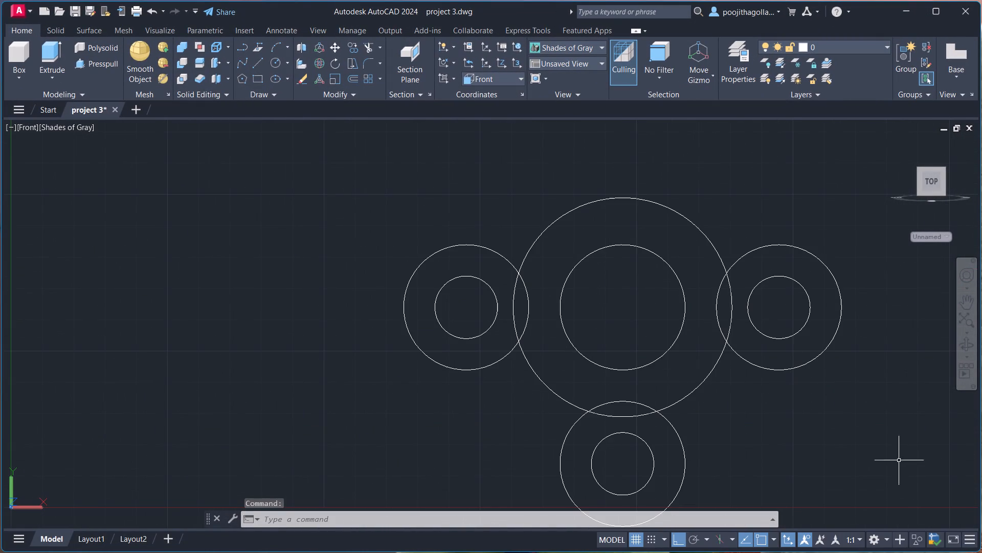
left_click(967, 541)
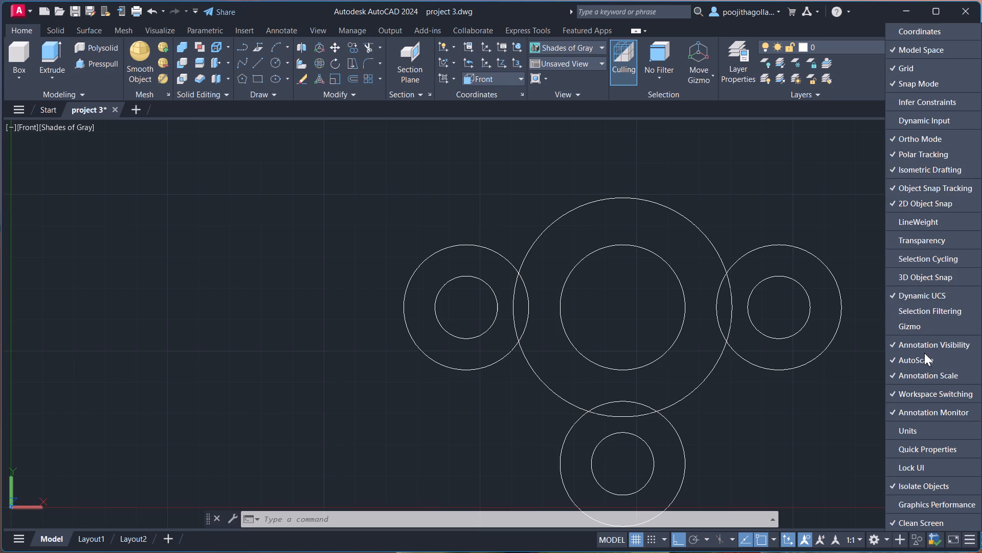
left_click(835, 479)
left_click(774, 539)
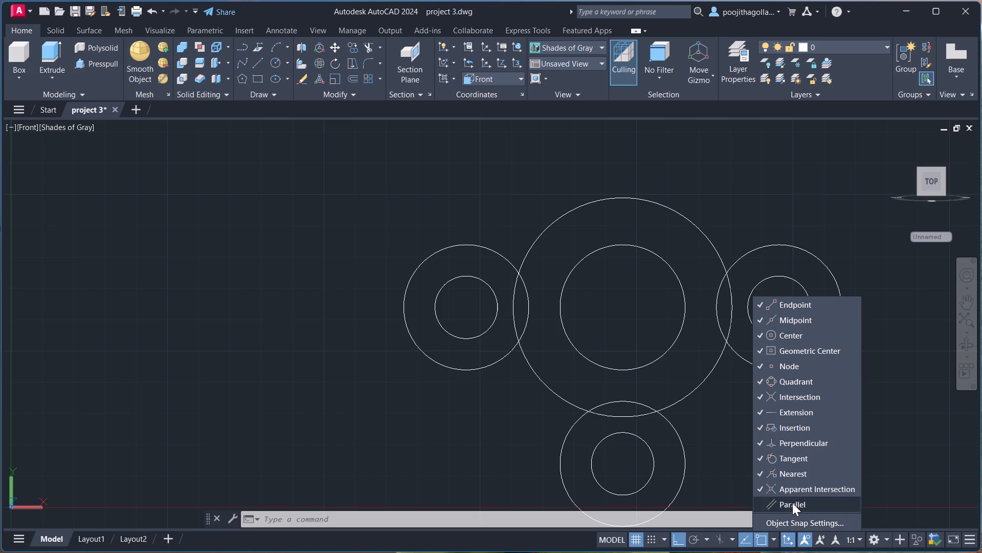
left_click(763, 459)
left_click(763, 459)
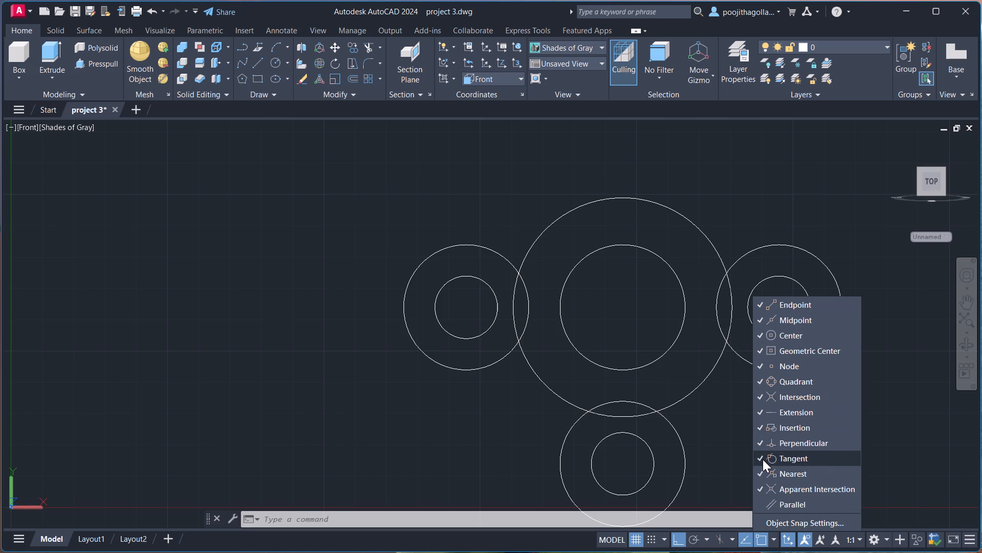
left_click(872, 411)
Draw a slanted line from the right lug's outer circle at its right quadrant to the lower right of the bottom lug's outer circle.
key("l")
key("Return")
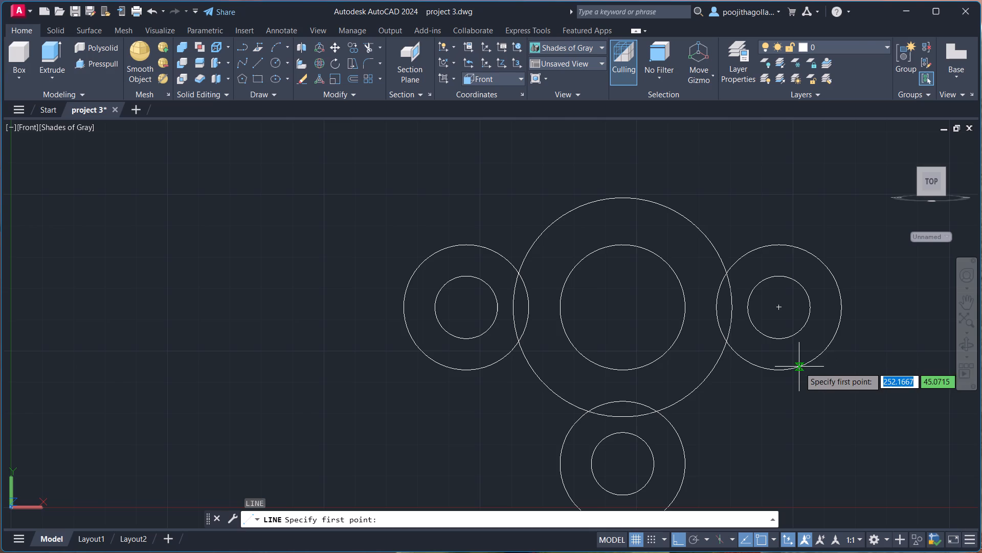
left_click(840, 308)
scroll(774, 416, "down", 2)
middle_click_drag(774, 415, 758, 305)
scroll(758, 305, "up", 3)
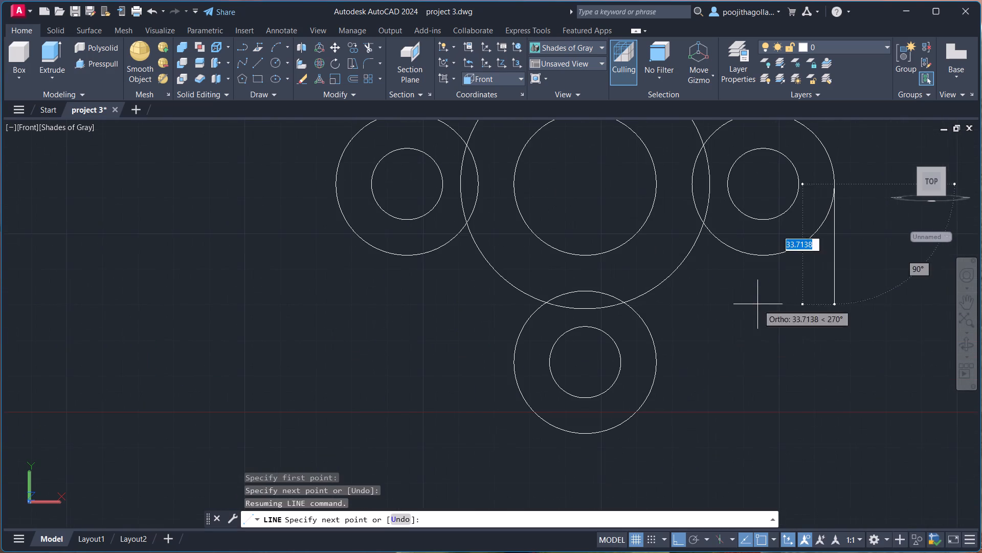
left_click(638, 410)
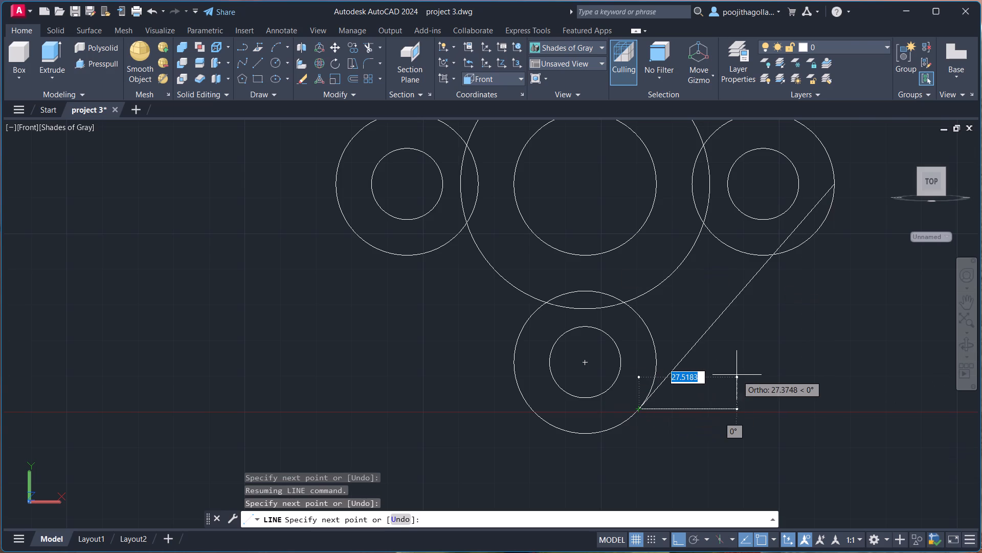
key("Escape")
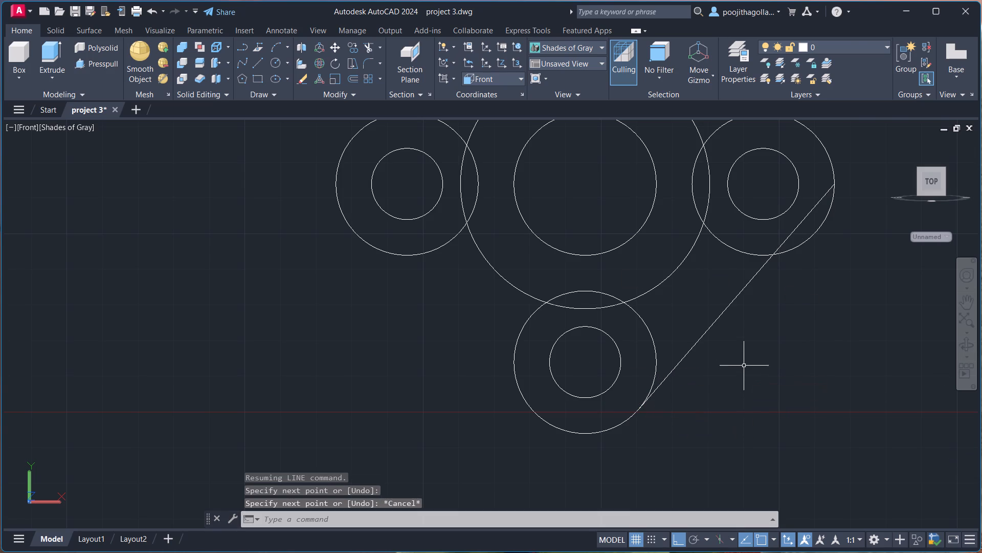
Stretch the slanted line's upper end along the right lug's outer circle to its lower-right edge.
middle_click_drag(820, 287, 823, 308)
scroll(823, 308, "up", 1)
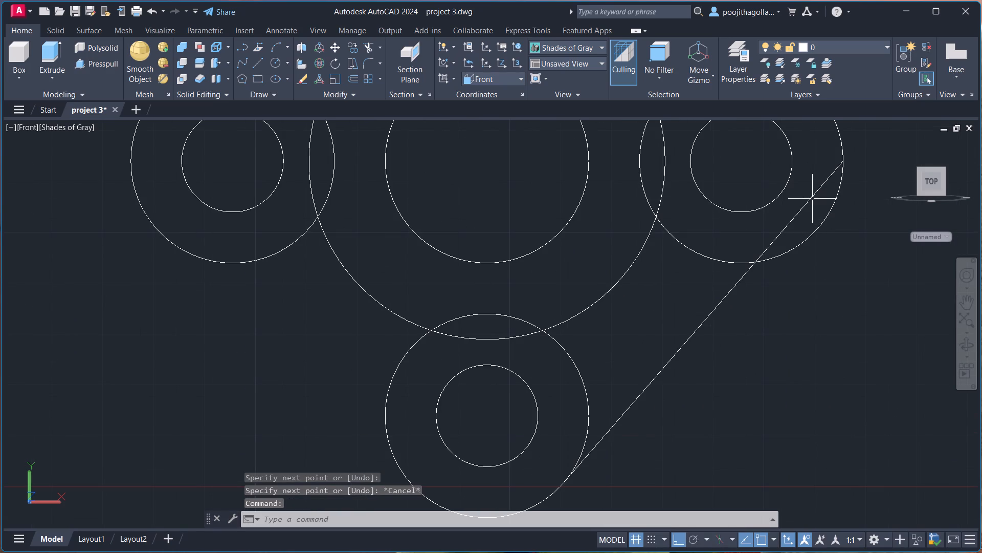
left_click(813, 199)
left_click(845, 163)
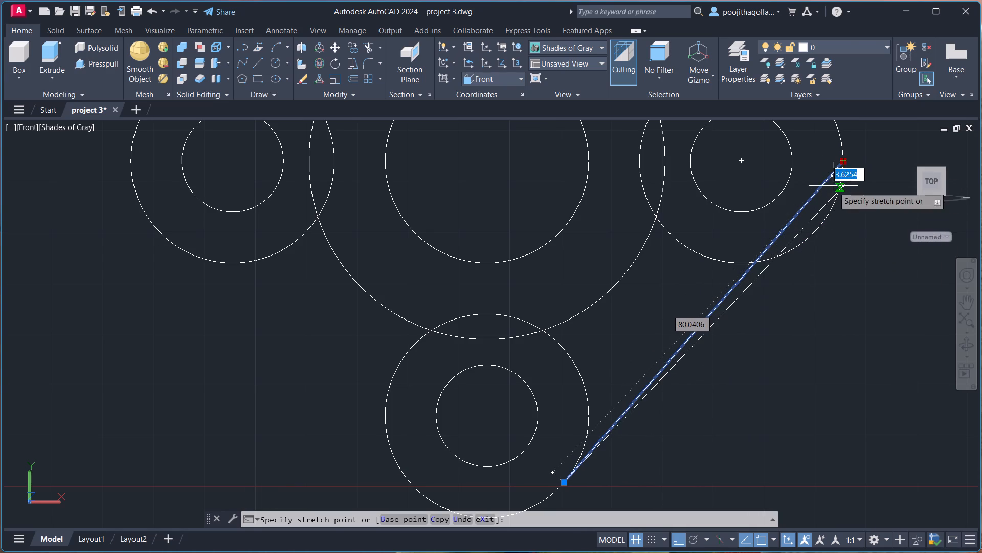
scroll(833, 200, "down", 1)
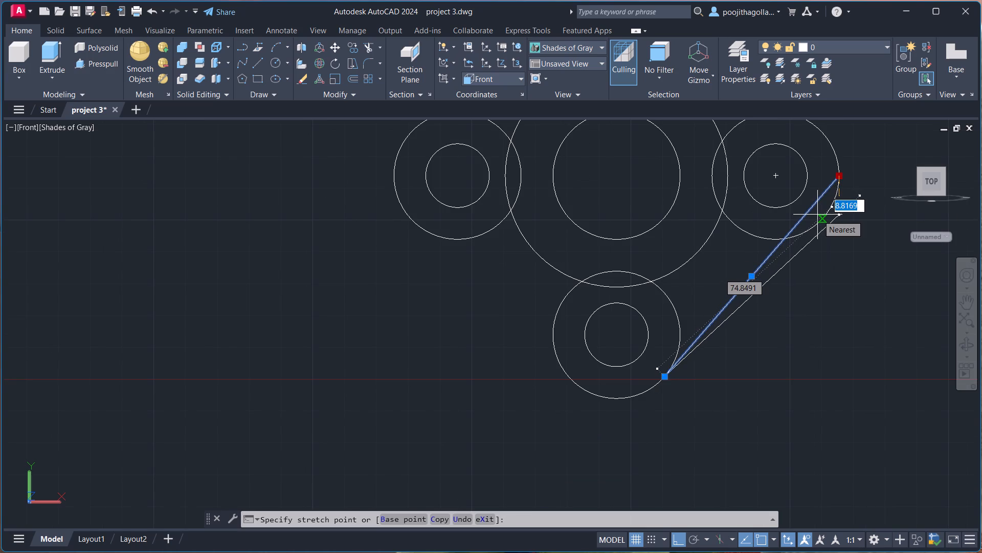
left_click(818, 215)
key("Escape")
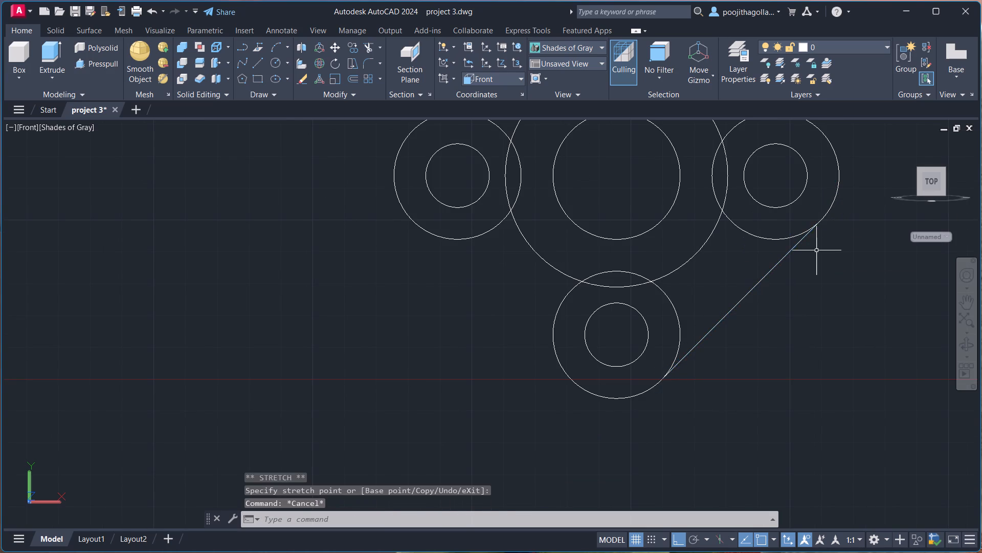
Mirror the slanted line about the vertical axis through the bottom lug's and central circles' centers, keeping the source line.
scroll(813, 254, "up", 2)
middle_click_drag(793, 264, 907, 182)
scroll(897, 187, "down", 2)
middle_click_drag(887, 197, 807, 261)
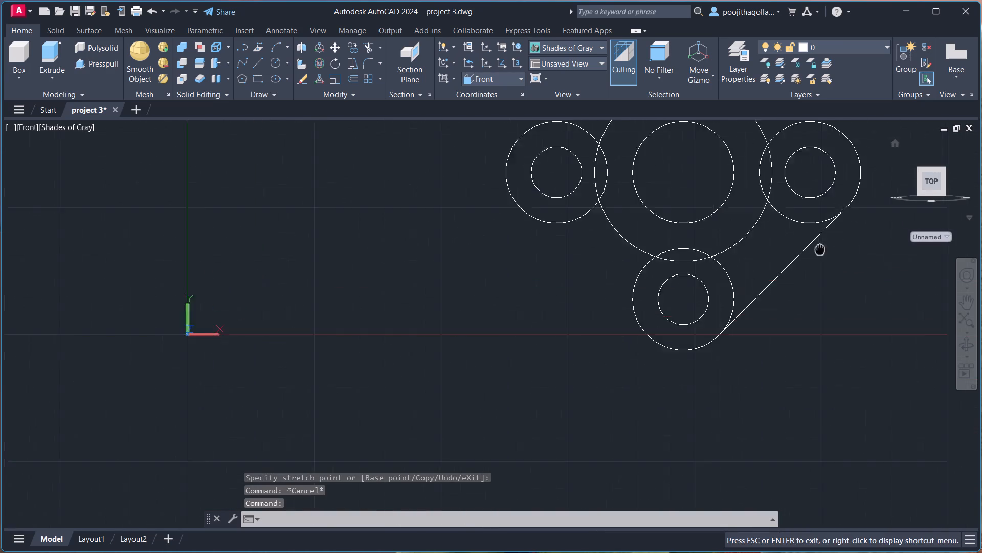
middle_click_drag(807, 261, 774, 308)
scroll(712, 306, "up", 1)
middle_click_drag(710, 305, 710, 310)
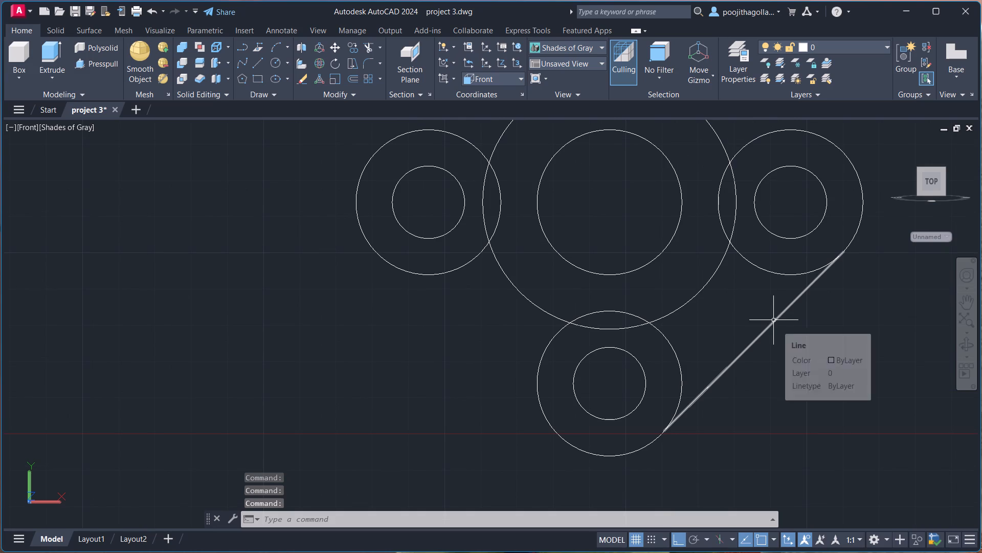
left_click(774, 321)
type("mi")
key("Return")
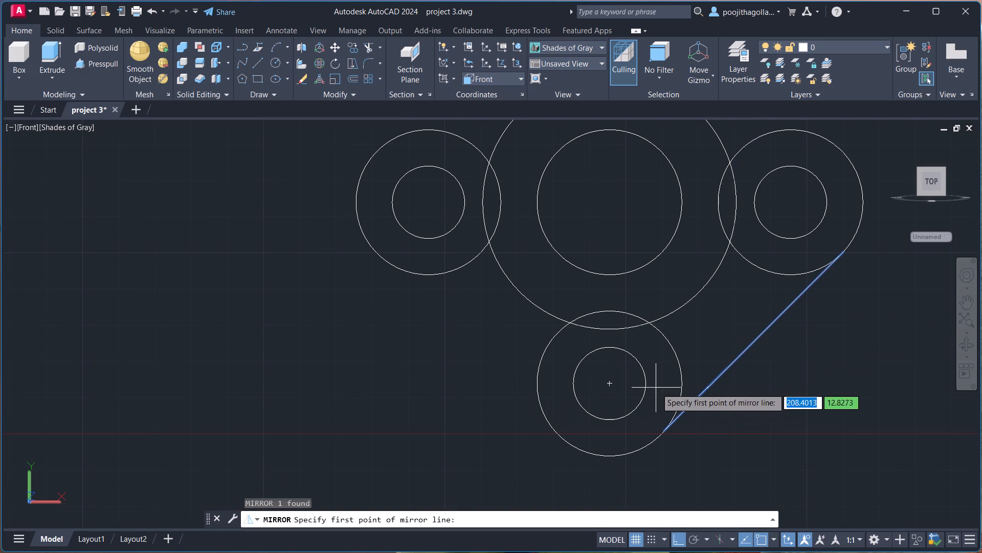
left_click(609, 384)
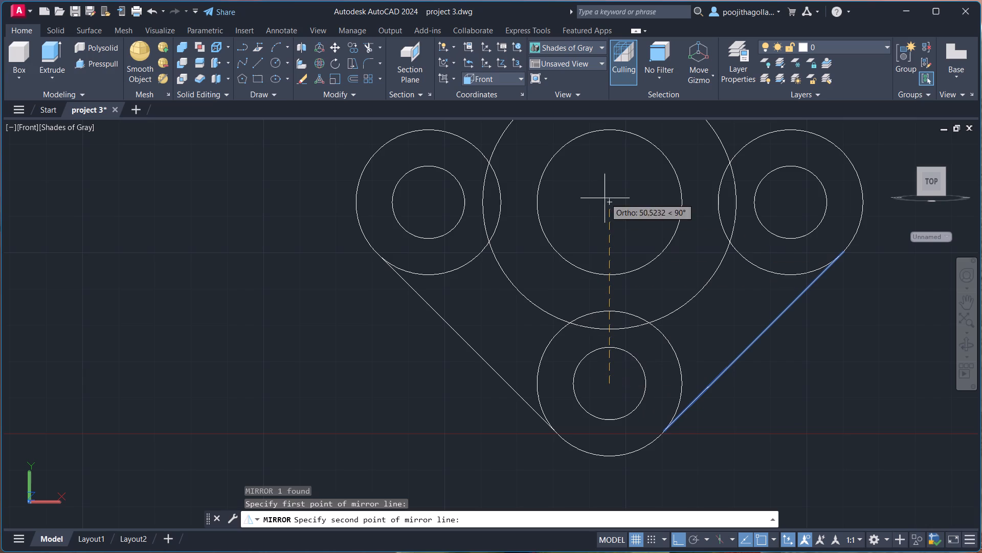
left_click(613, 205)
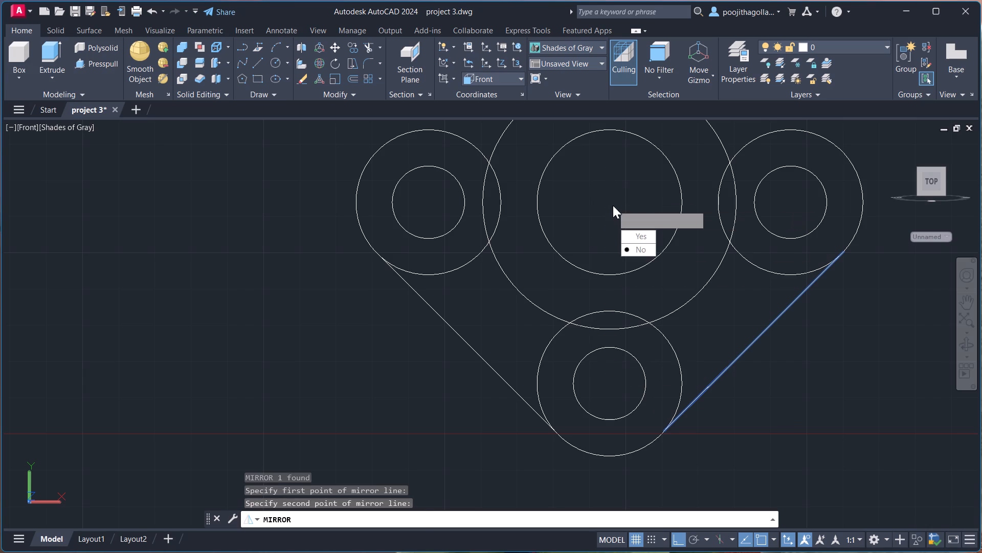
left_click_drag(638, 247, 613, 205)
Fillet the large central circle and the right lug's outer circle at their upper junction with radius 8.
scroll(646, 241, "down", 1)
middle_click_drag(703, 269, 710, 296)
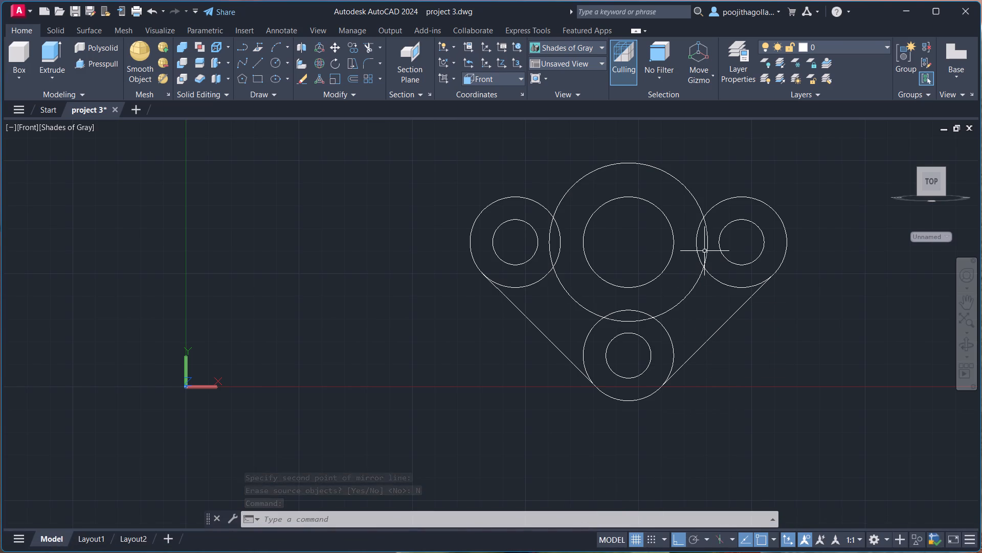
middle_click_drag(747, 215, 703, 296)
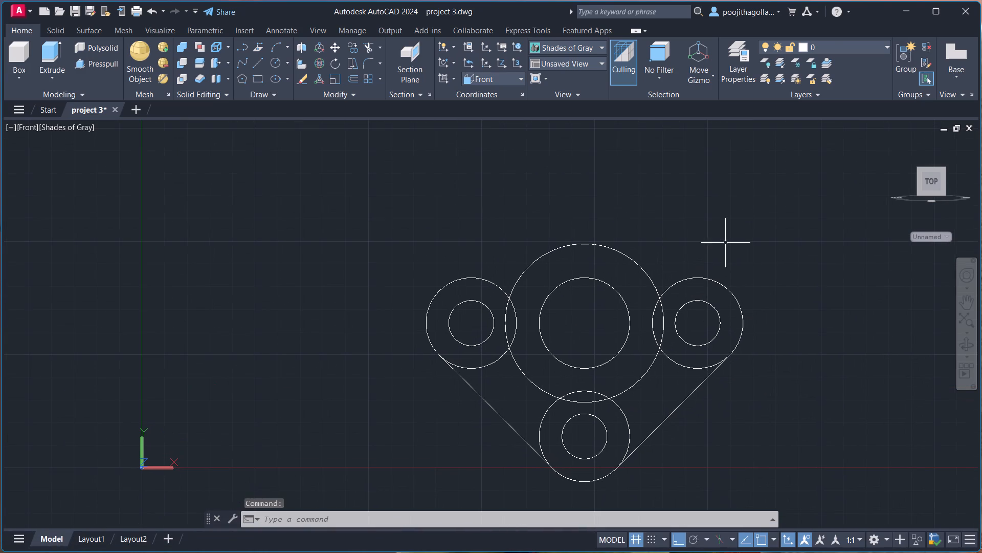
key("g")
key("BackSpace")
key("f")
key("Return")
key("r")
key("Return")
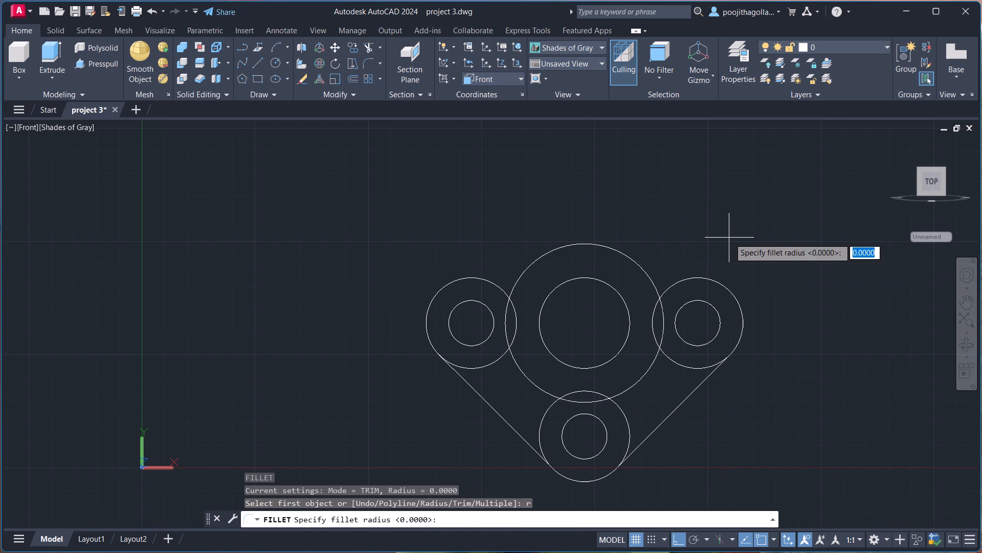
key("8")
key("Return")
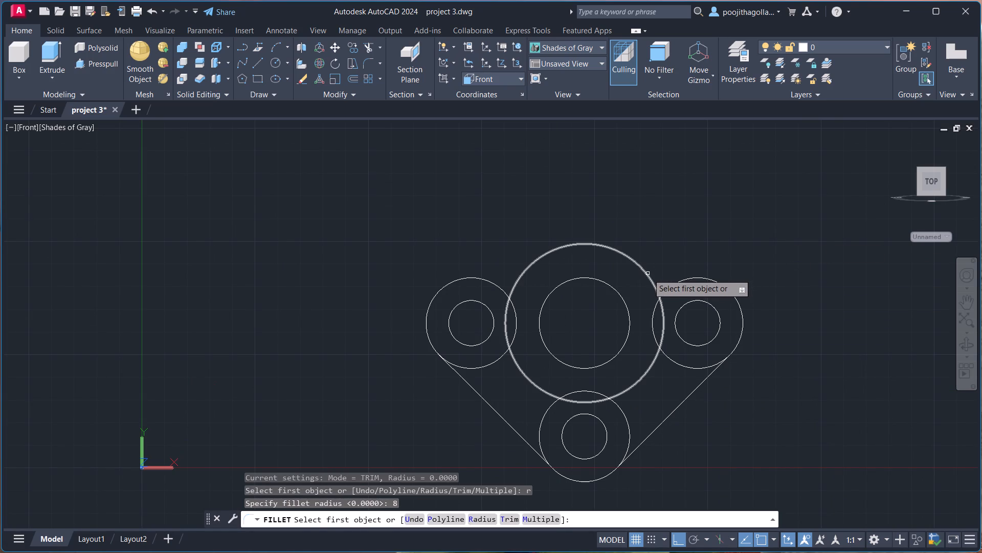
left_click(648, 274)
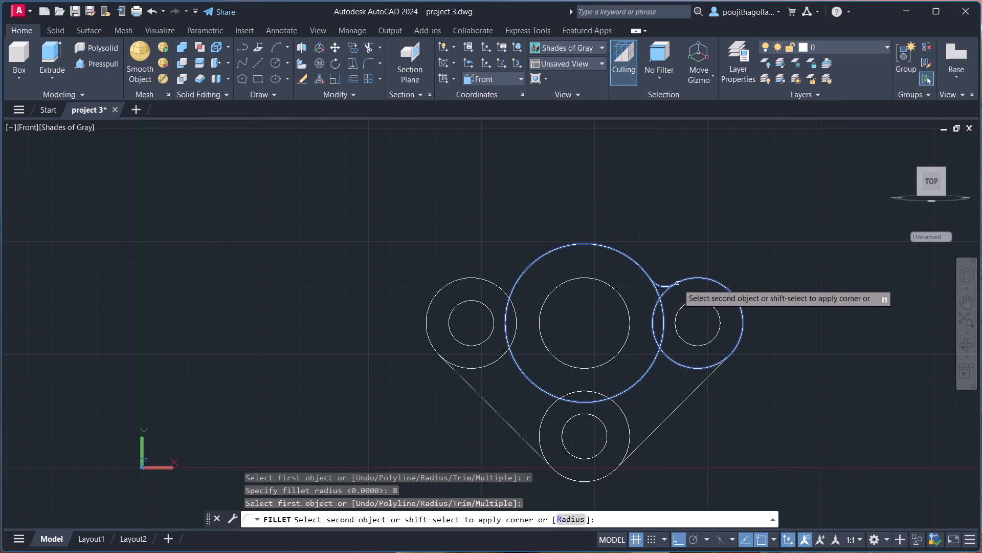
left_click(678, 284)
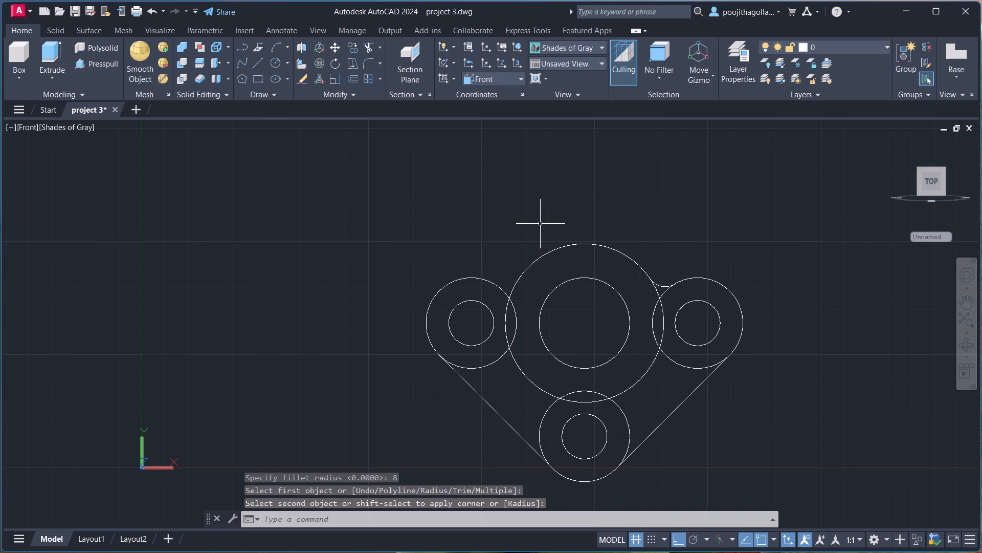
Fillet the large central circle and the left lug's outer circle at their upper junction with the same radius 8.
key("space")
left_click(522, 271)
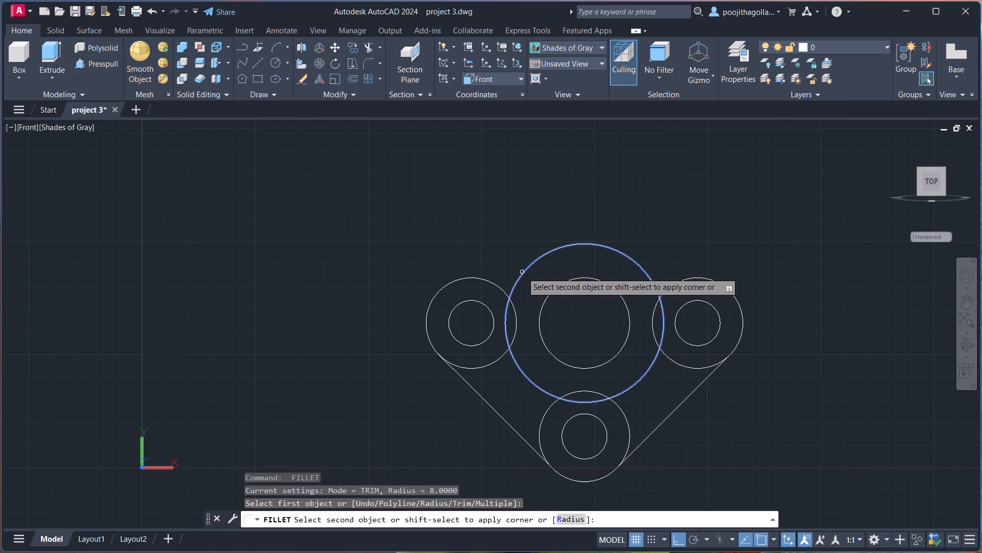
left_click(489, 284)
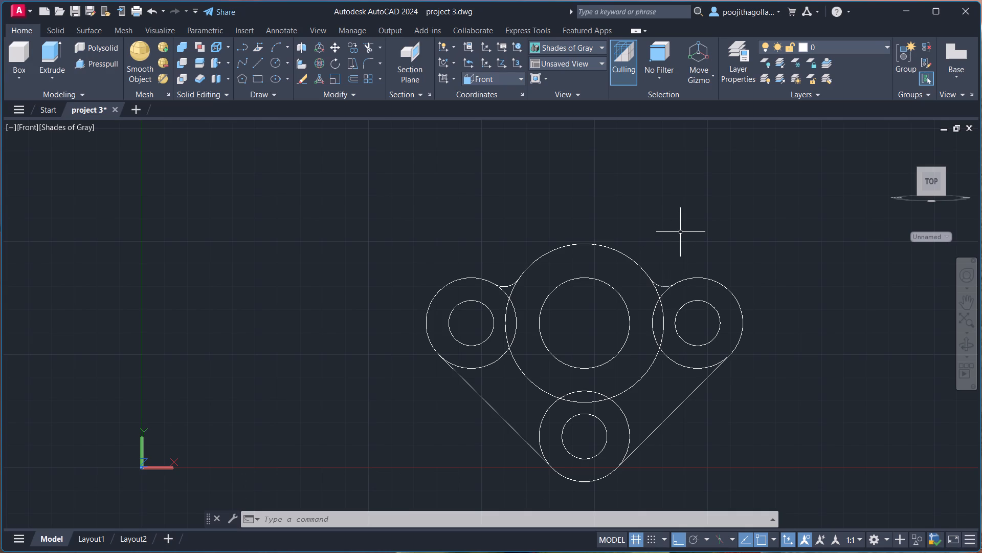
middle_click_drag(696, 252, 702, 232)
key("Escape")
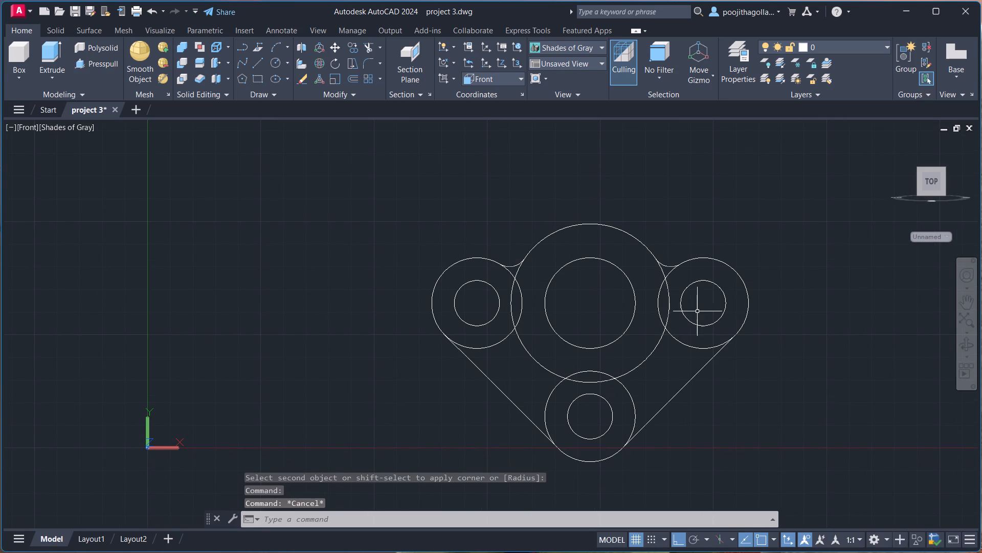
Trim the inner portions of the right and left lugs' outer circles between the upper fillets and the slanted lines.
type("tr")
key("Return")
left_click(659, 304)
left_click(672, 272)
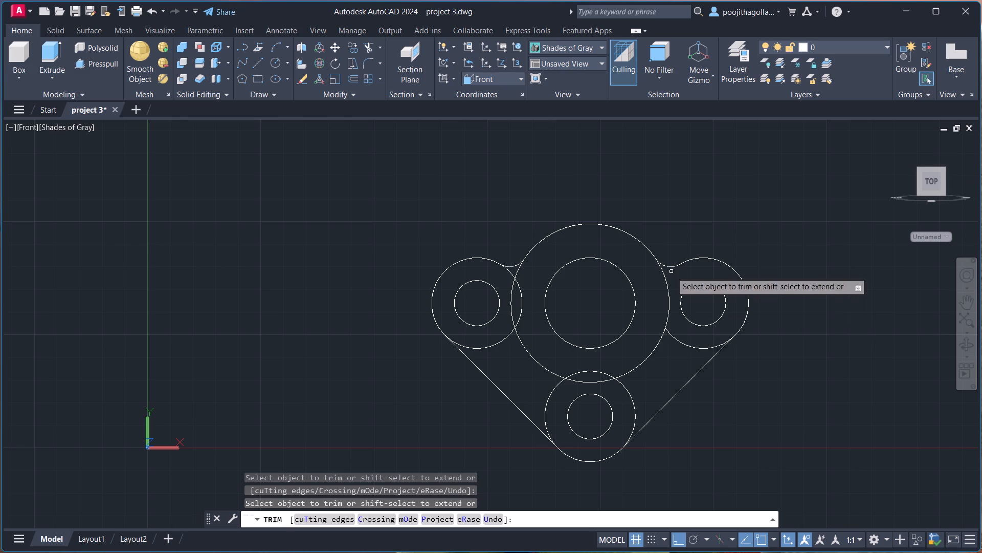
left_click(679, 342)
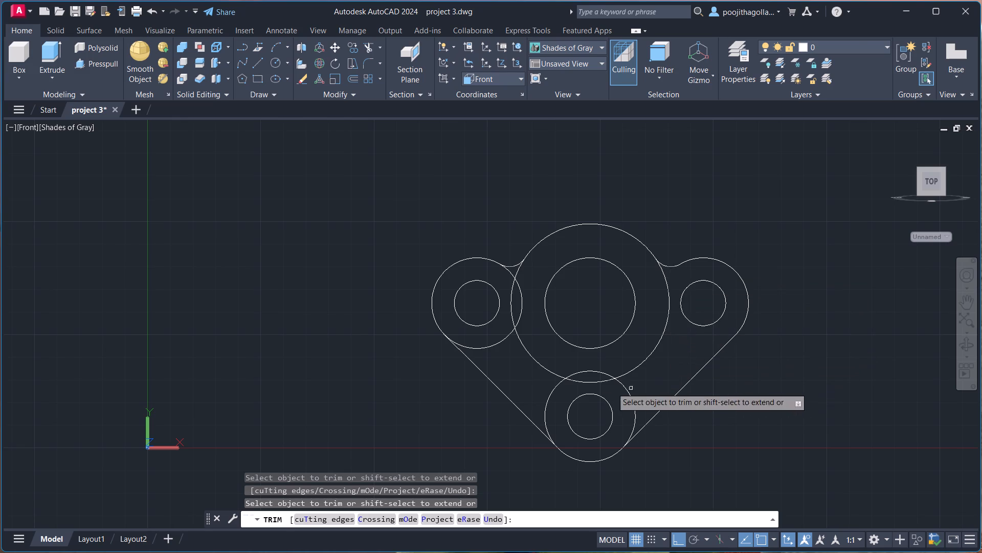
left_click(498, 346)
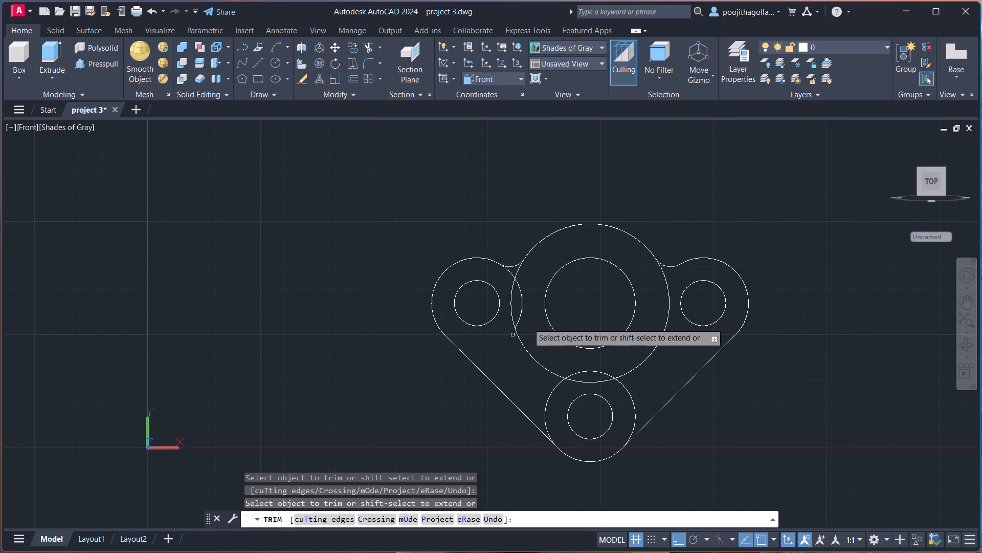
left_click(524, 295)
scroll(510, 277, "up", 4)
left_click(514, 264)
scroll(541, 299, "down", 2)
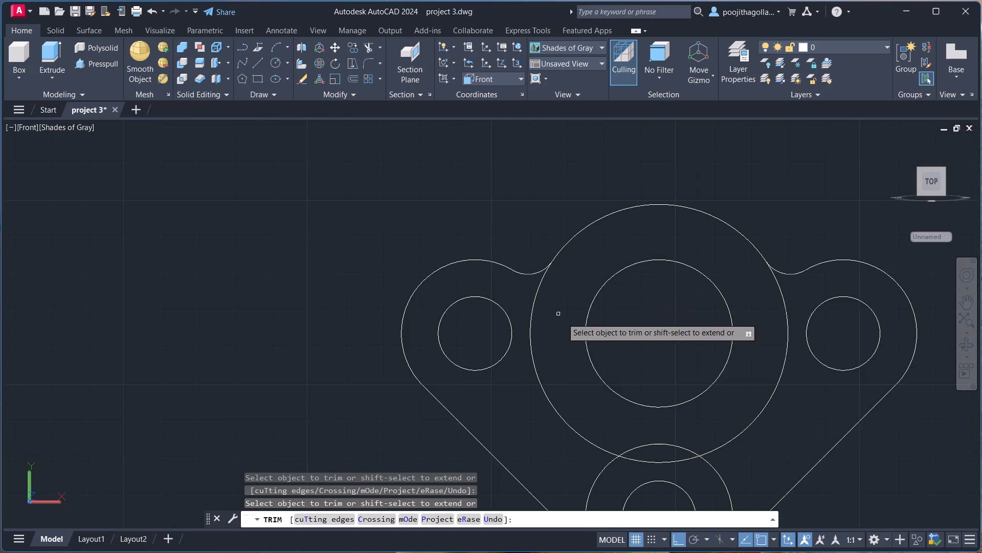
Trim the bottom lug's outer circle inside the large central circle and along both sides up to the slanted lines.
middle_click_drag(572, 364, 579, 279)
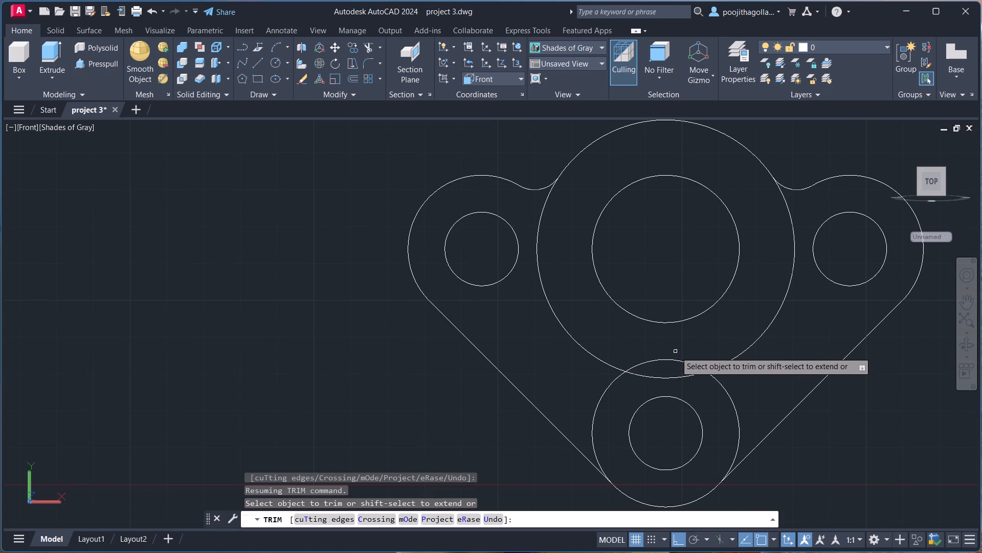
left_click(660, 361)
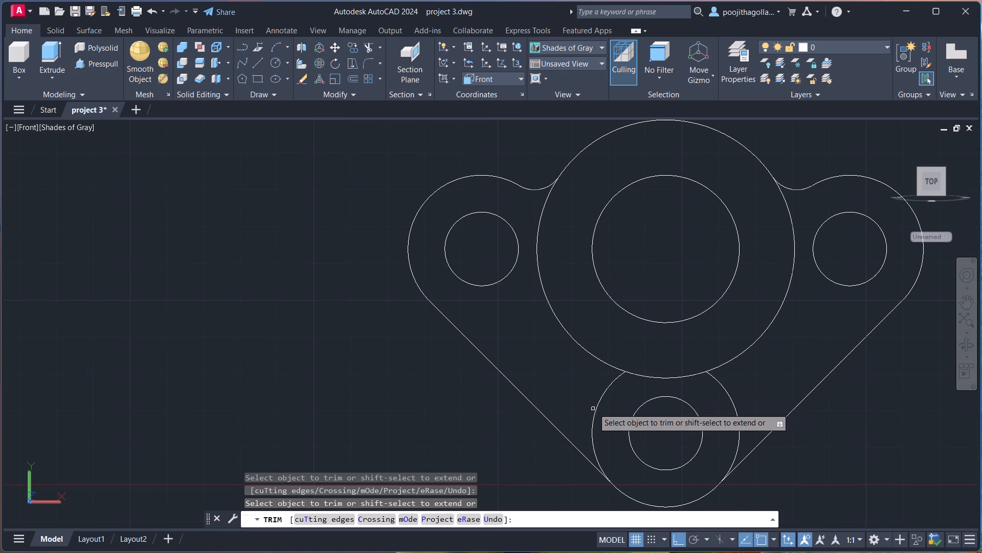
left_click(599, 402)
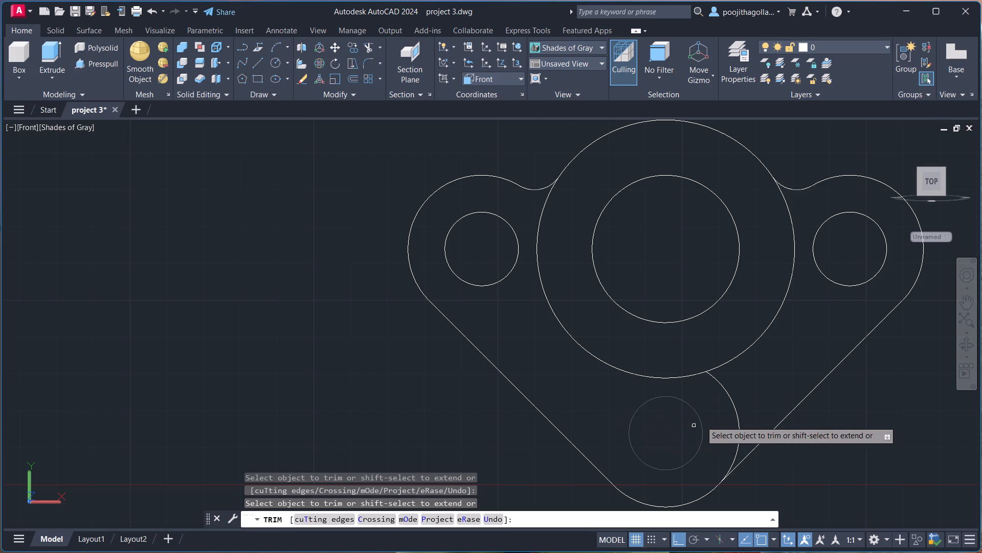
left_click(733, 399)
scroll(733, 399, "down", 1)
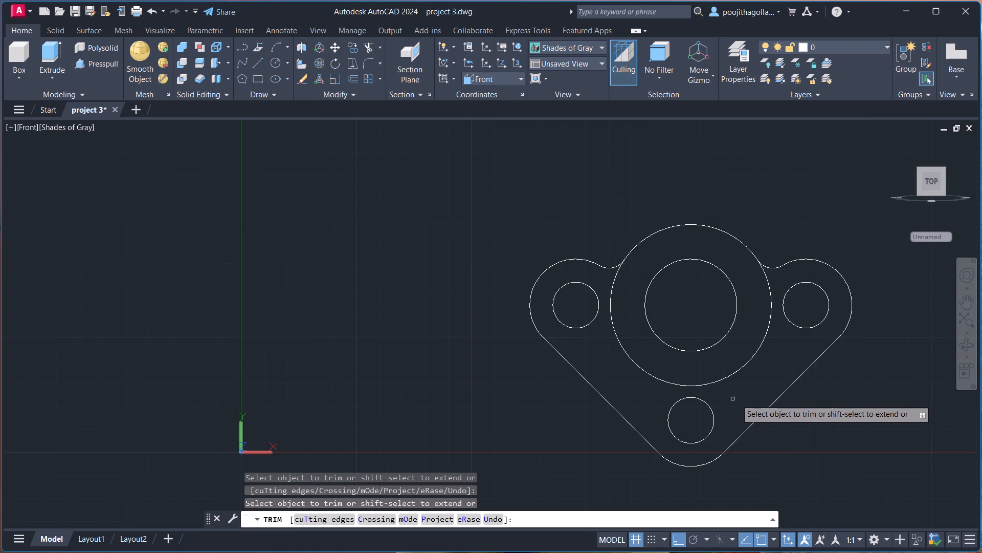
key("Escape")
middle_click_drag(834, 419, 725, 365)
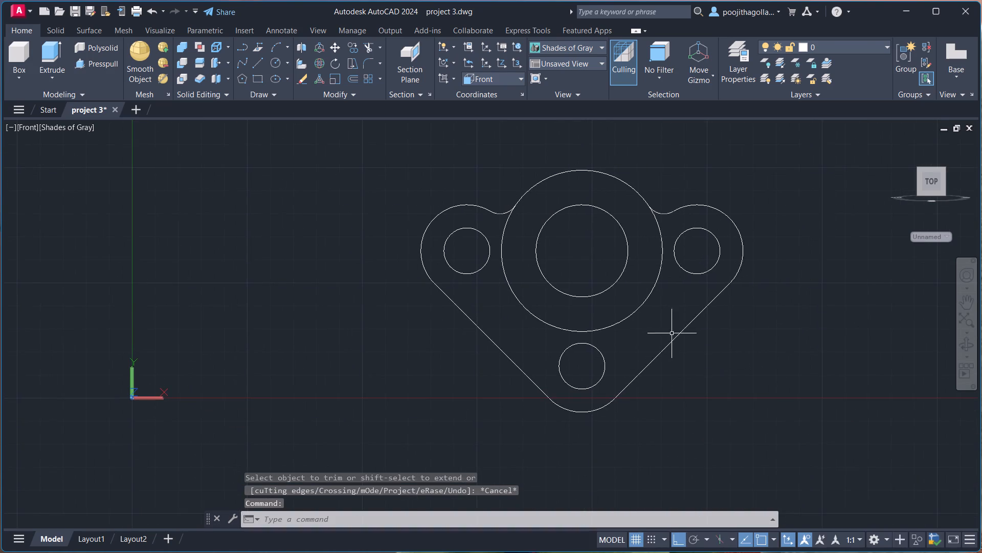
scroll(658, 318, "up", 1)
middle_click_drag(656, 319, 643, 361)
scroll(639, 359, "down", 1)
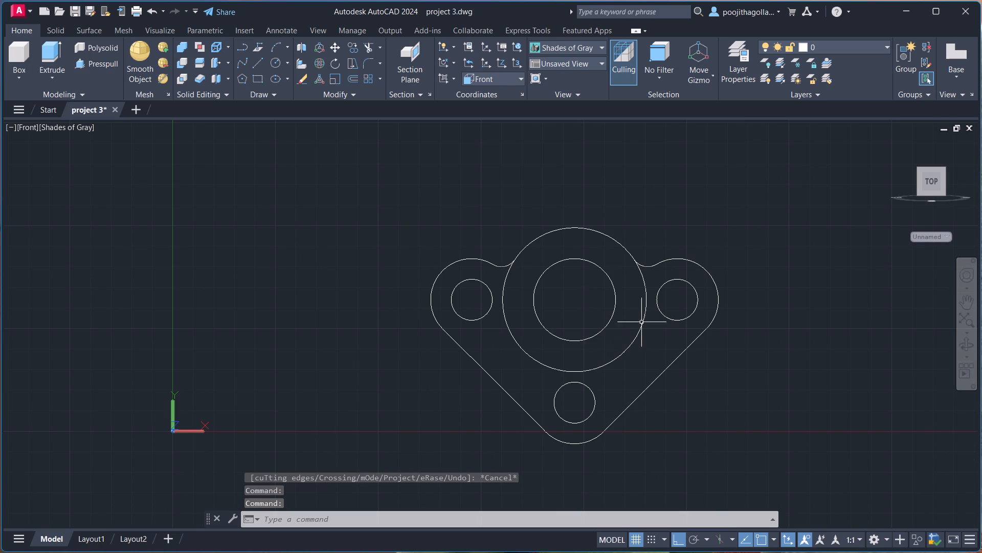
Save the project 3 drawing.
key("ctrl+s")
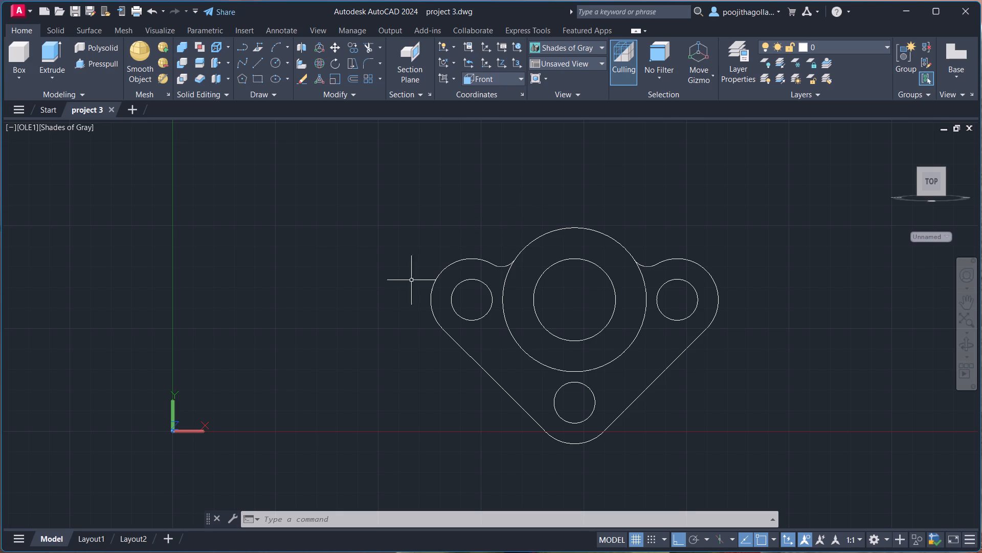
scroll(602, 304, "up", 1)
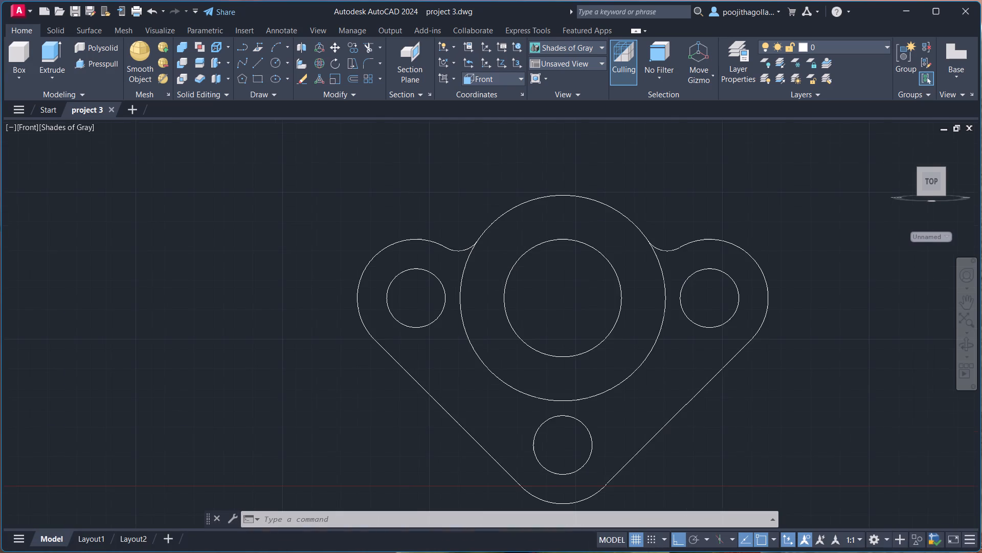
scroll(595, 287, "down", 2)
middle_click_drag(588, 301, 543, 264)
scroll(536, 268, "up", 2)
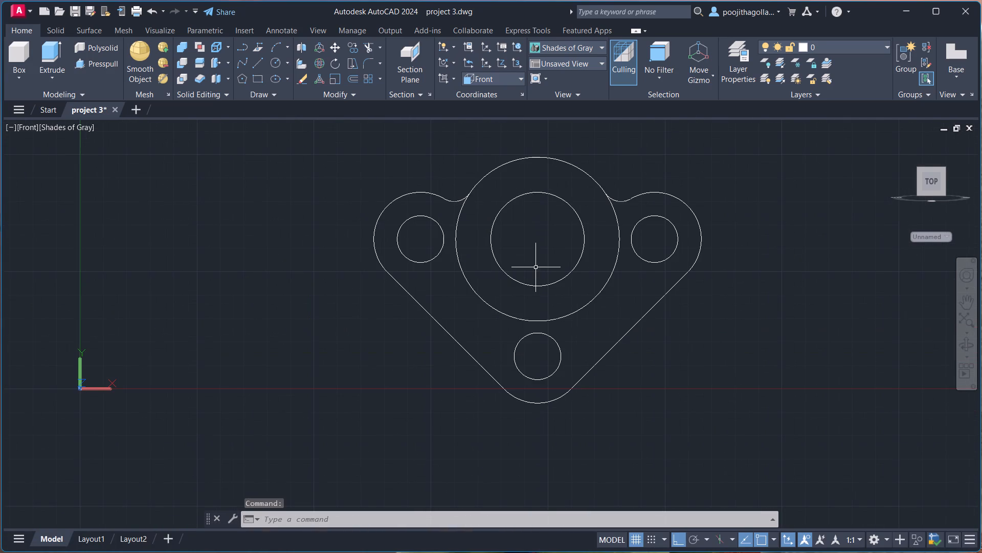
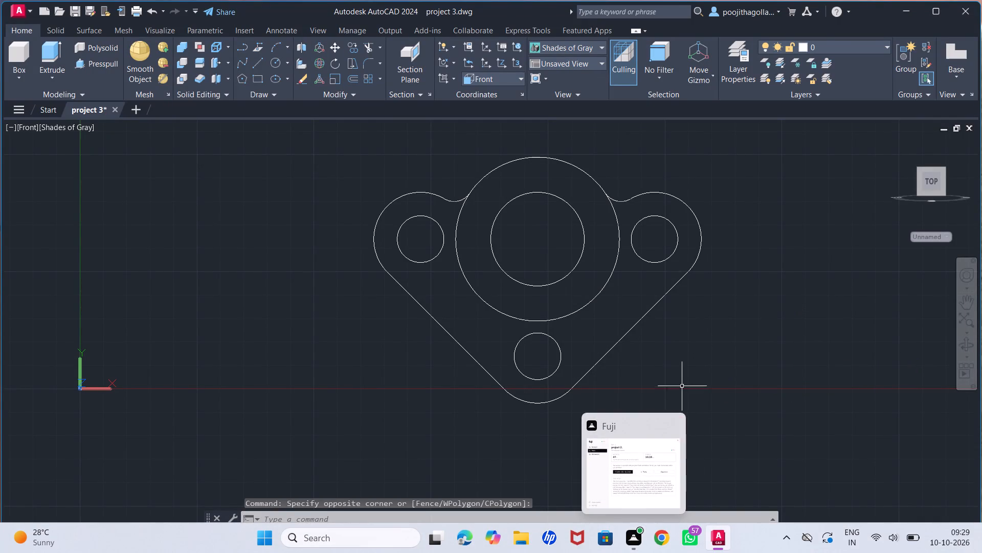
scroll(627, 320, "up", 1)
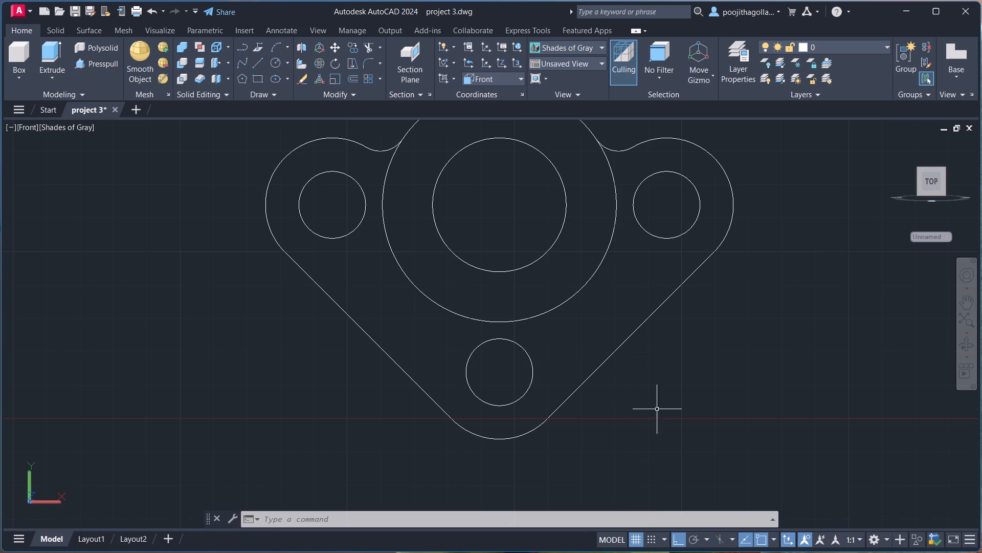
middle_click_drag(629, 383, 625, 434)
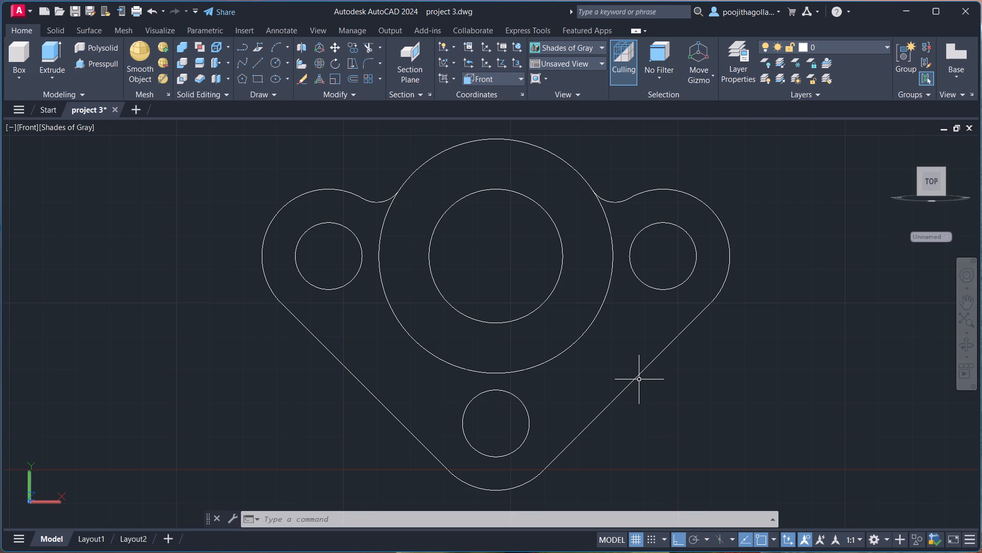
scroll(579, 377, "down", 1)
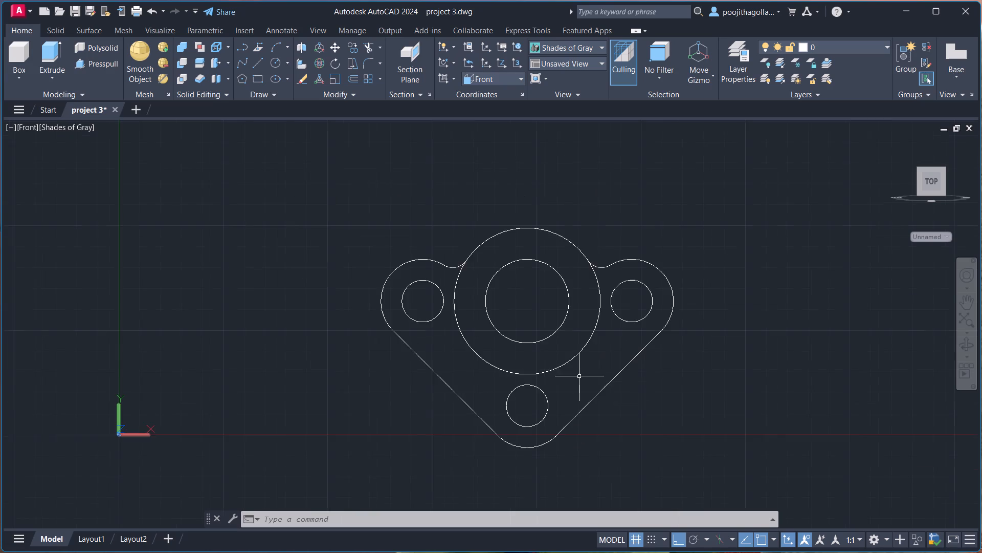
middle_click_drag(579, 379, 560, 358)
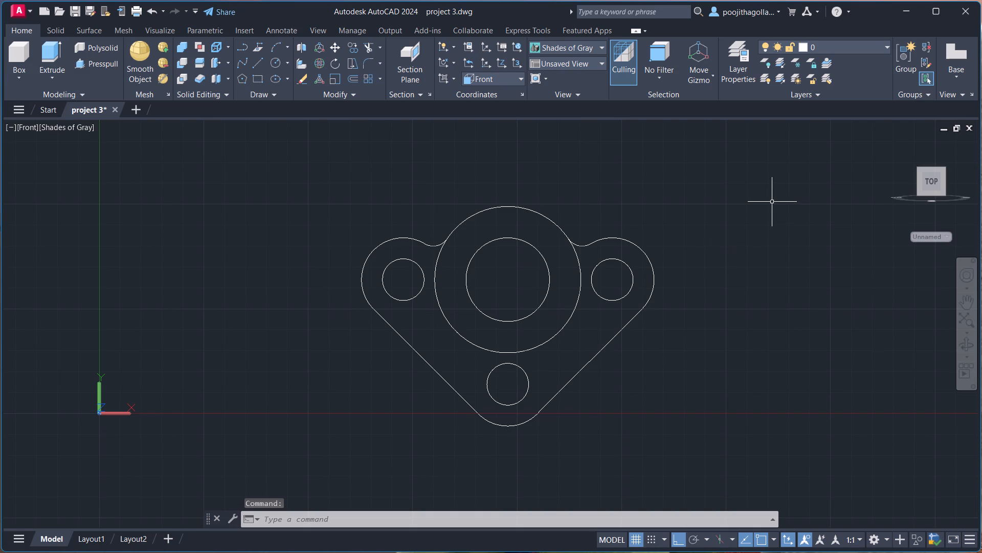
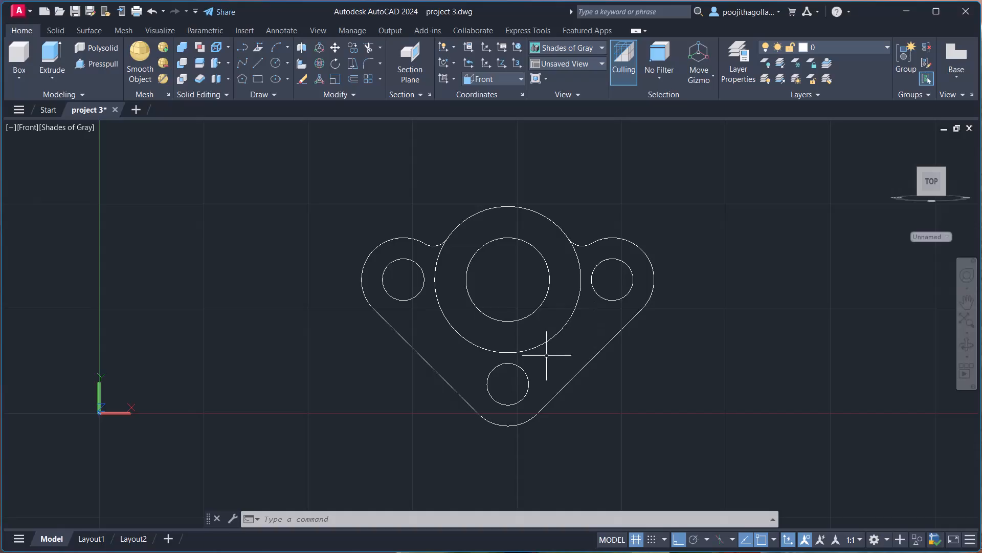
Join all the lines, arcs and circles of the three-lug profile into polylines.
scroll(541, 341, "up", 1)
scroll(541, 341, "down", 1)
middle_click_drag(537, 363, 521, 385)
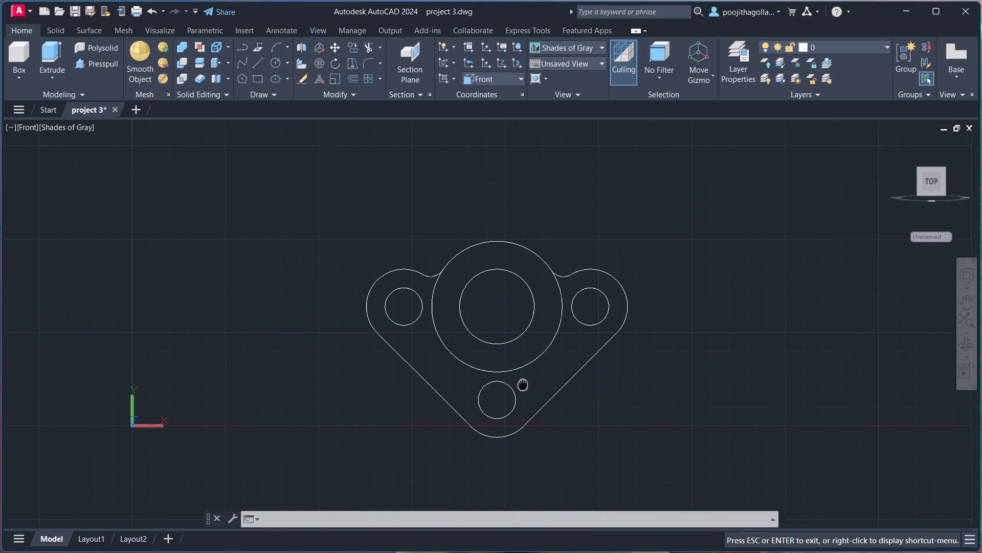
middle_click_drag(521, 385, 516, 403)
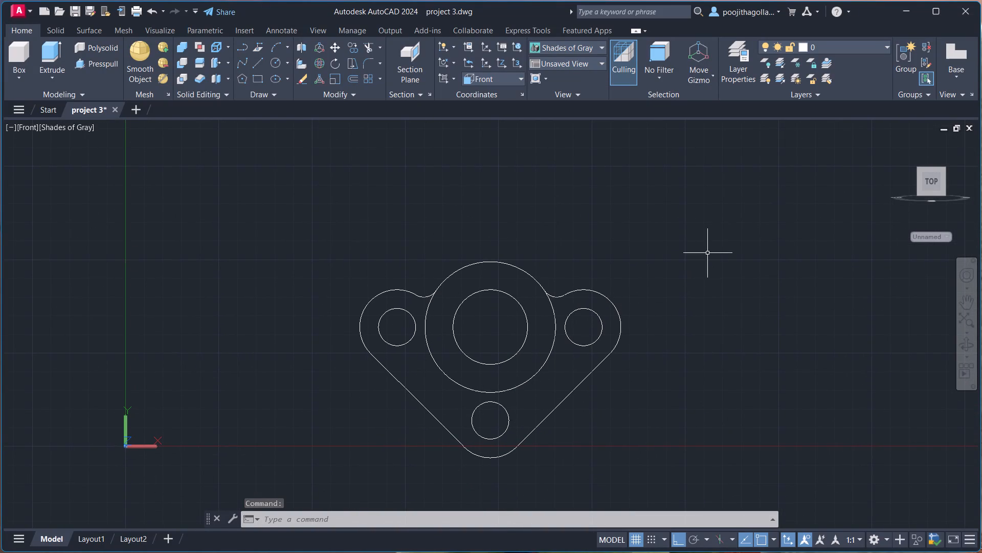
left_click_drag(691, 239, 686, 247)
left_click(211, 433)
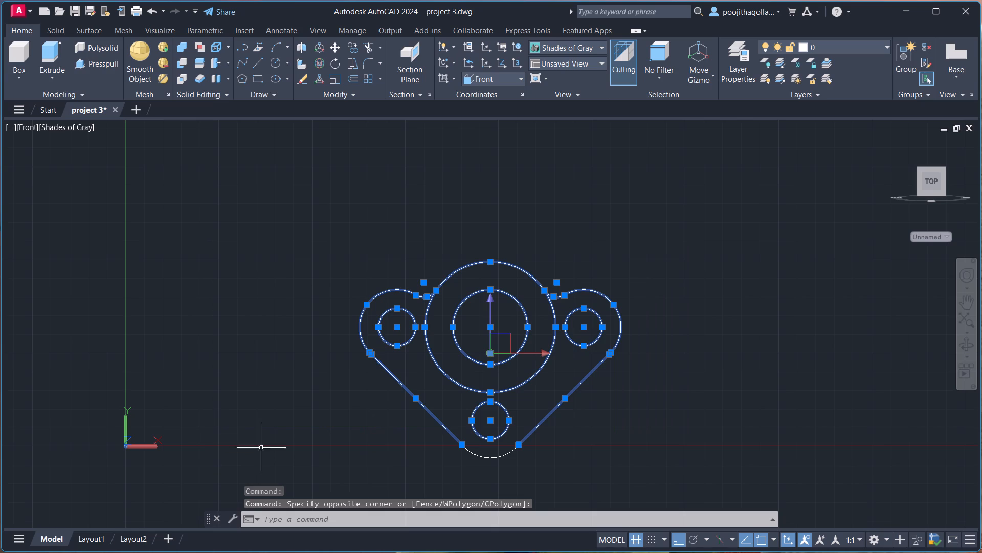
left_click(496, 457)
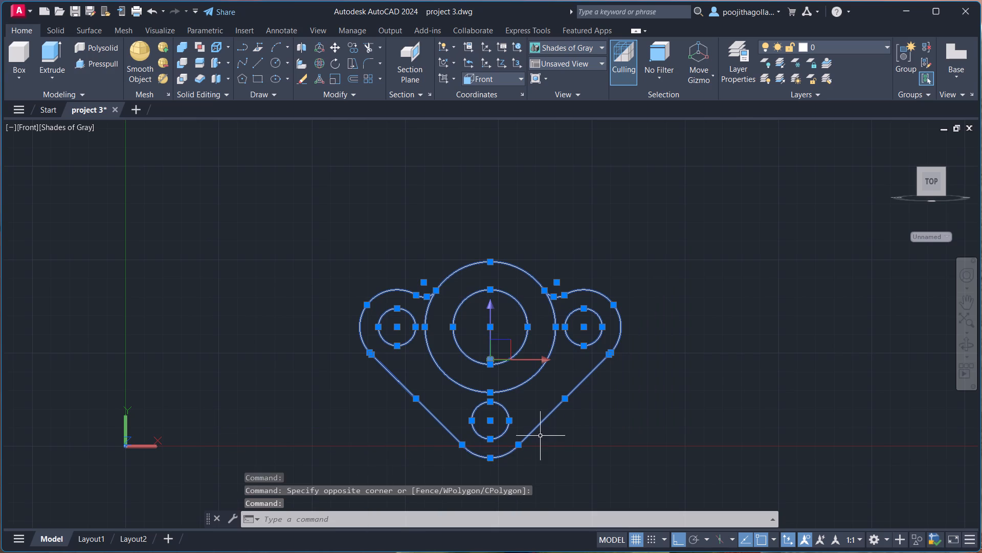
key("j")
key("Return")
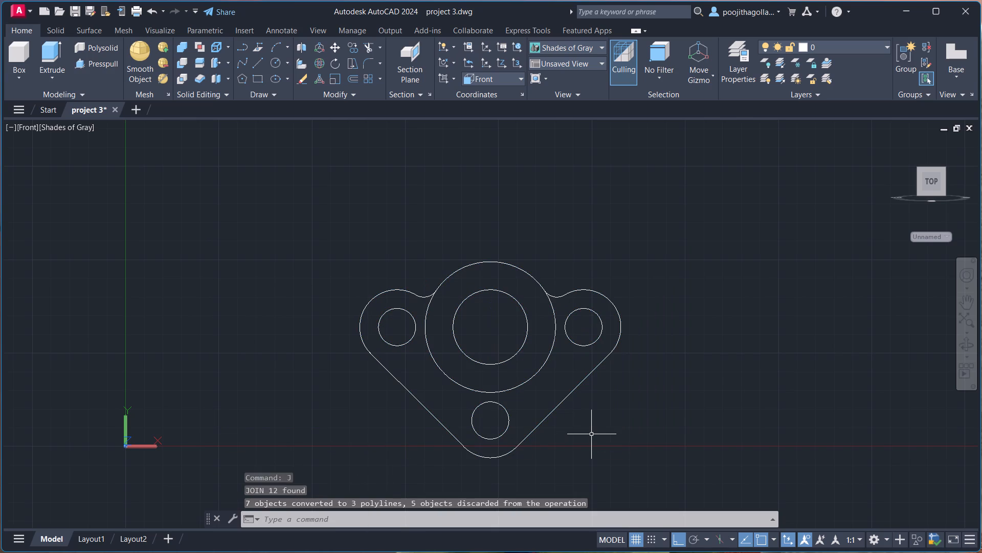
Presspull the lug plate area around the three small holes to a height of 12.
left_click(965, 345)
left_click_drag(730, 314, 638, 361)
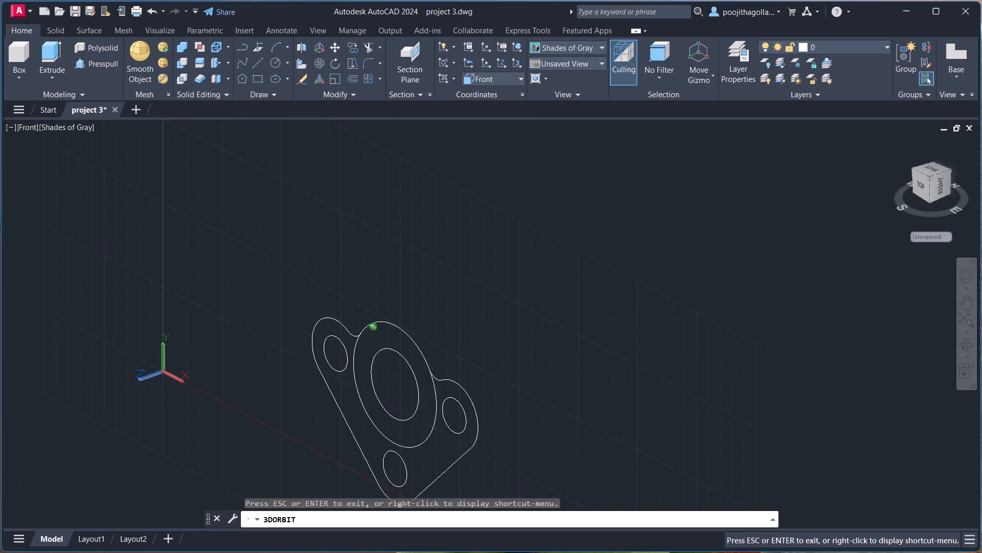
left_click_drag(638, 361, 641, 361)
middle_click_drag(590, 373, 636, 312)
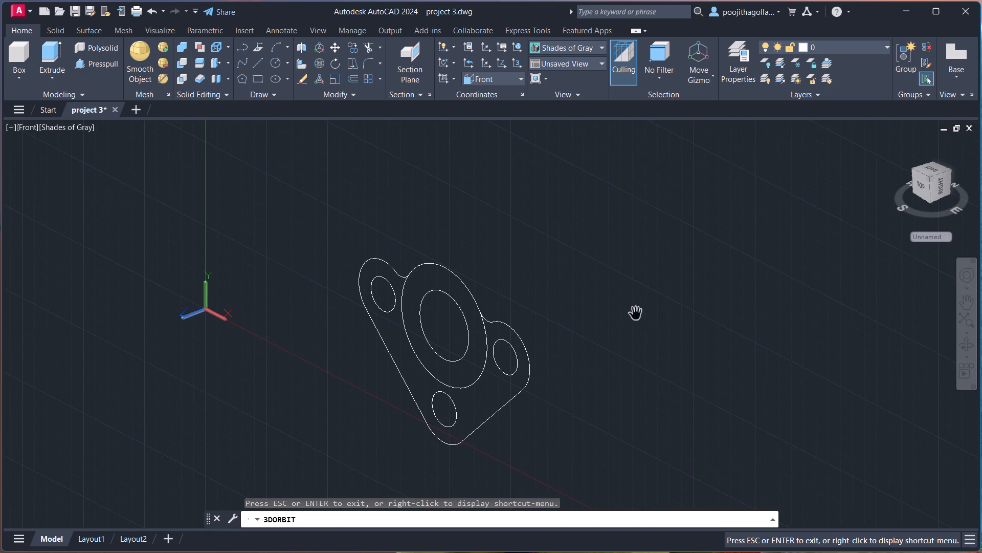
key("Escape")
left_click(103, 61)
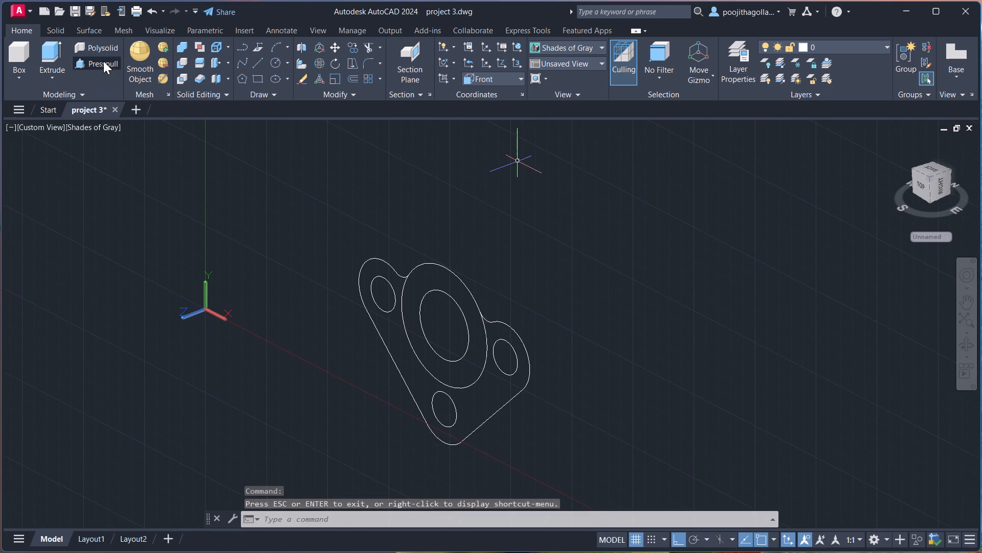
left_click(423, 385)
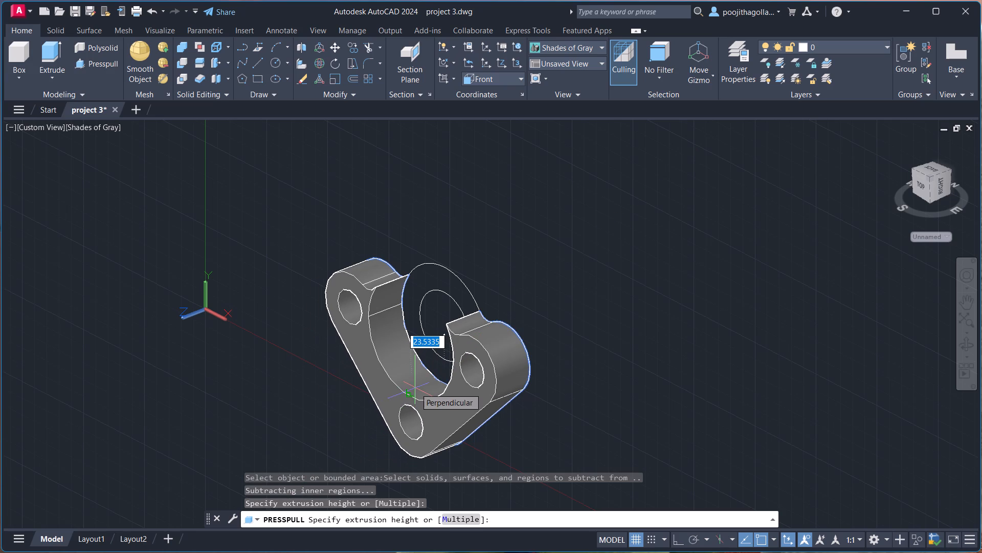
type("12")
key("Return")
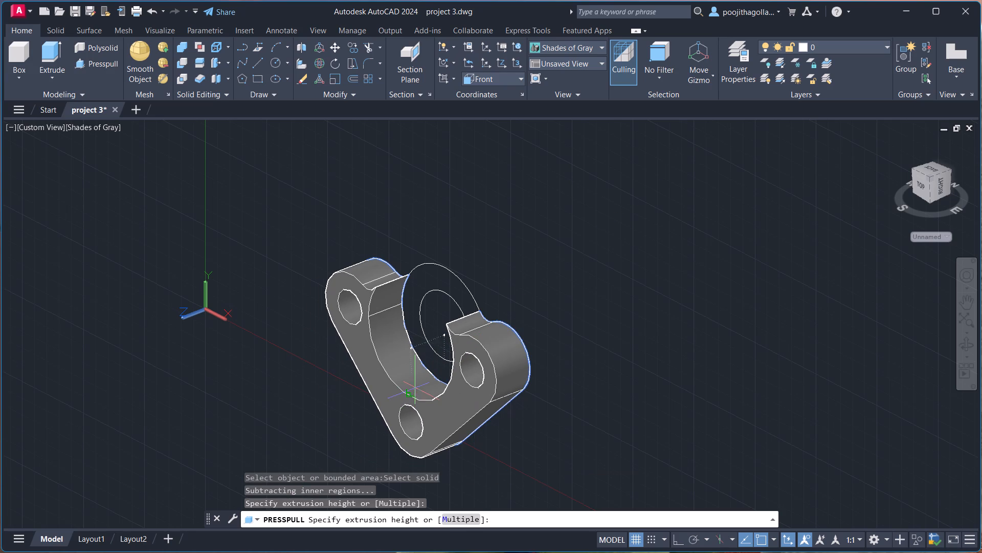
Presspull the ring between the two large concentric circles to a height of 50 to form the central boss.
left_click(437, 280)
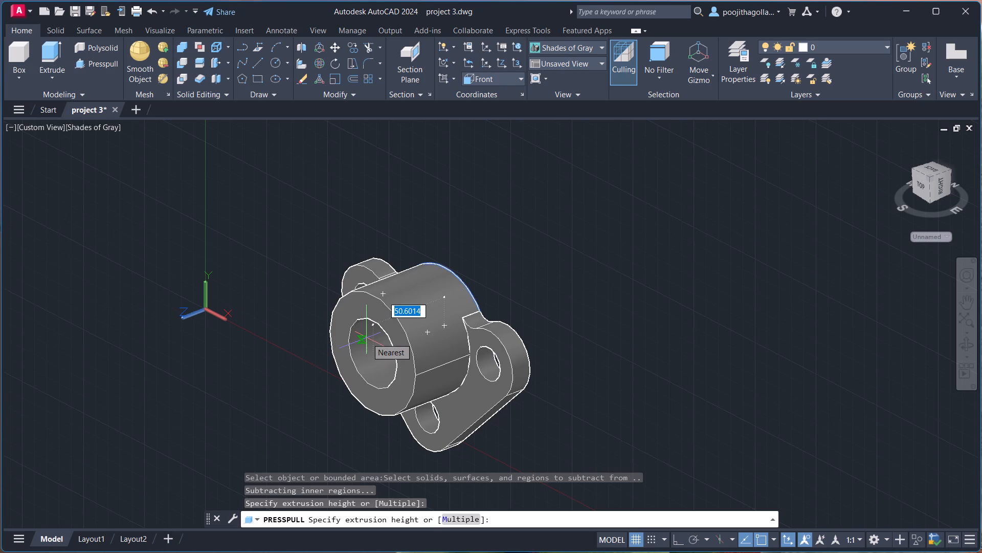
key("5")
key("0")
key("Return")
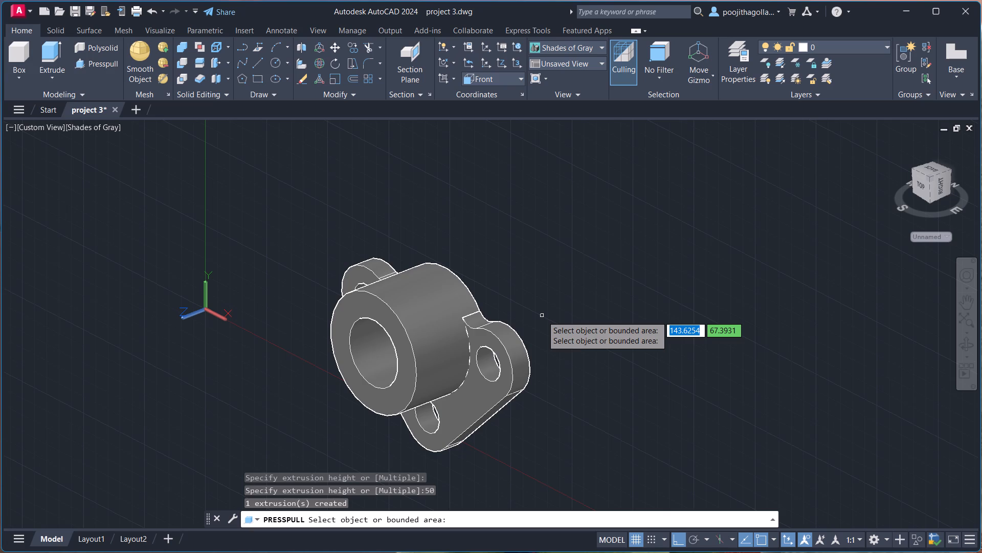
key("Escape")
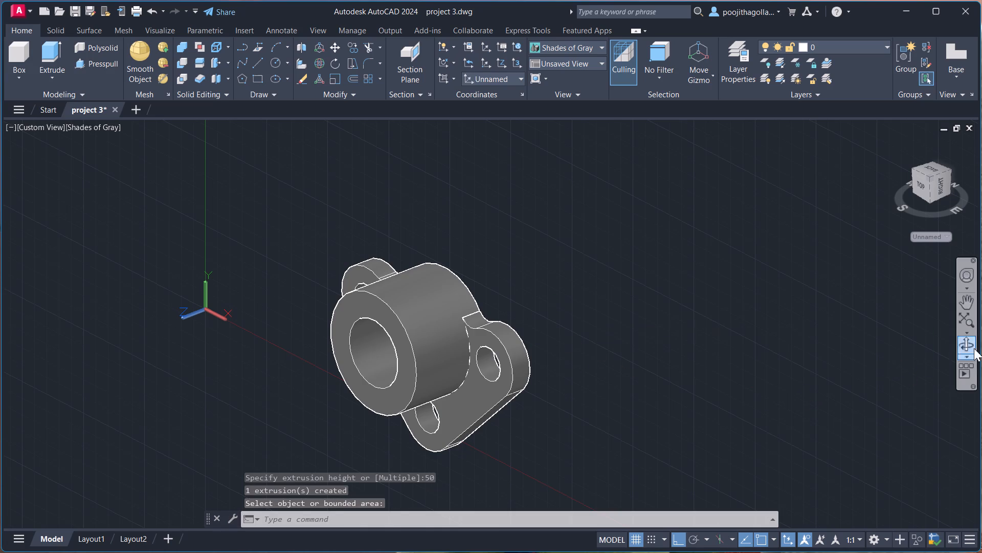
Examine the extruded boss and lug plate from several angles and up close.
left_click(970, 348)
left_click_drag(649, 384, 758, 343)
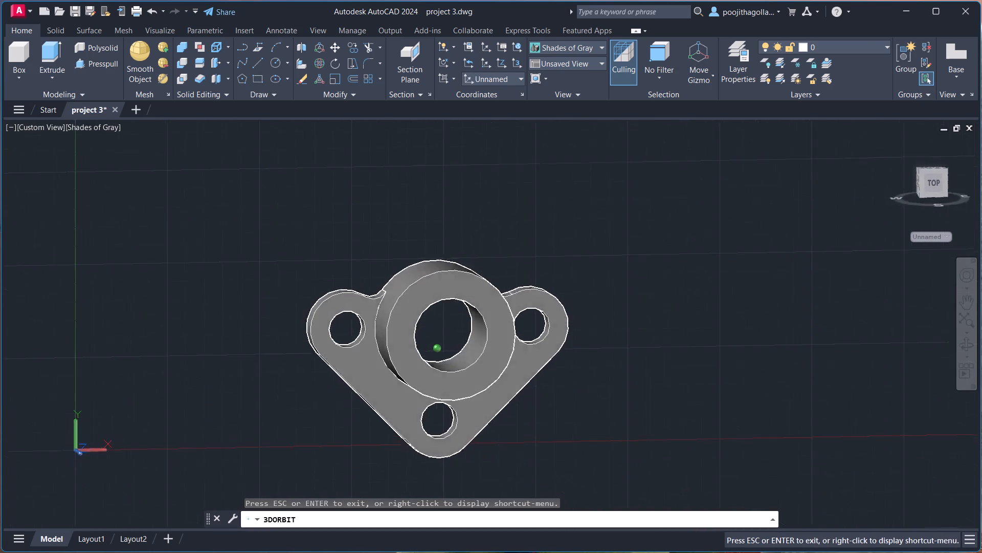
left_click_drag(758, 343, 740, 382)
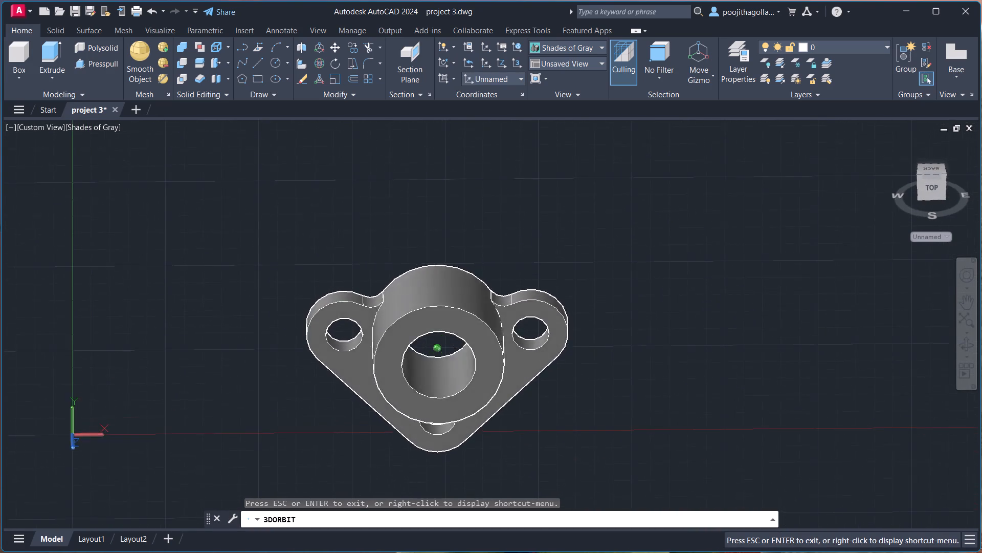
left_click_drag(740, 382, 675, 373)
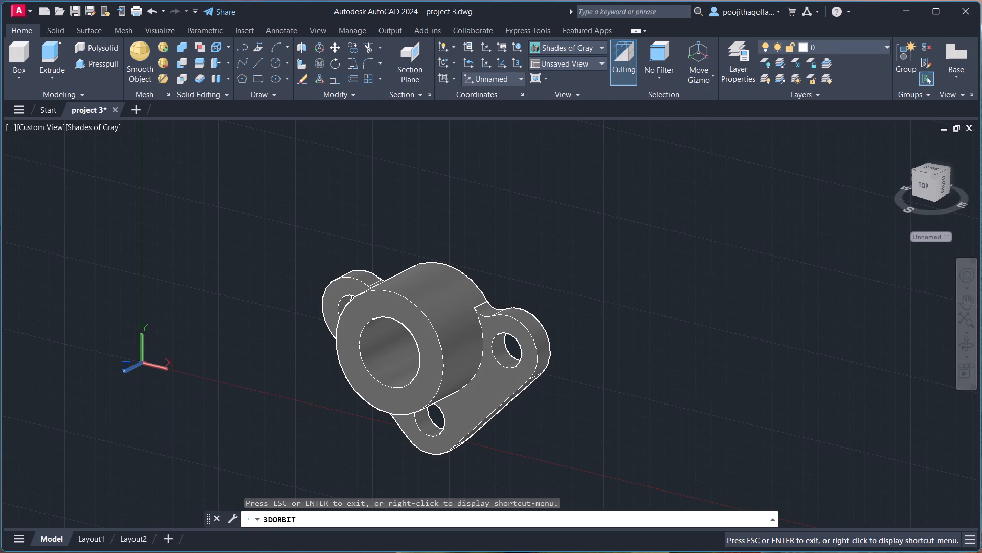
key("Escape")
scroll(470, 353, "up", 2)
middle_click_drag(466, 347, 509, 416)
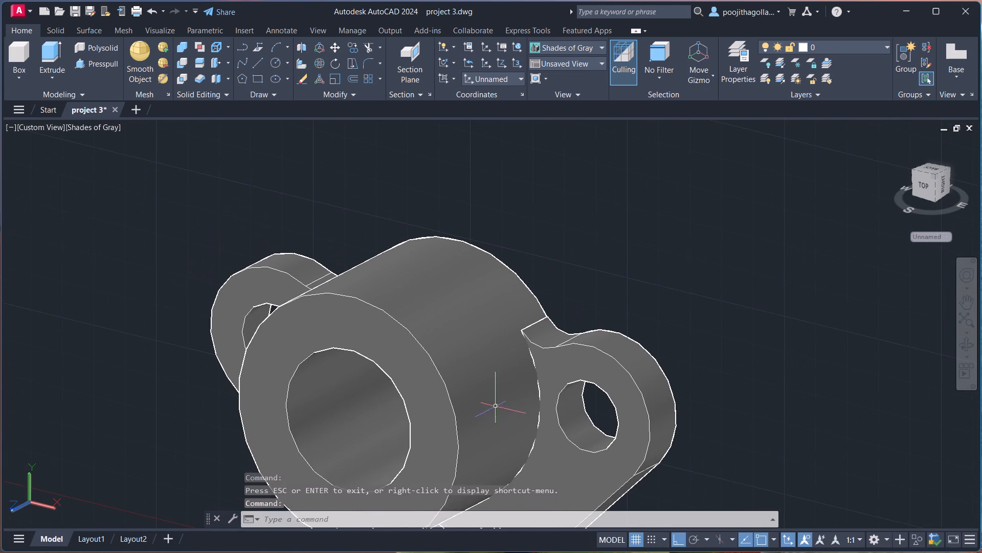
middle_click_drag(442, 390, 440, 346)
scroll(440, 346, "down", 2)
scroll(436, 356, "up", 2)
middle_click_drag(452, 347, 467, 393)
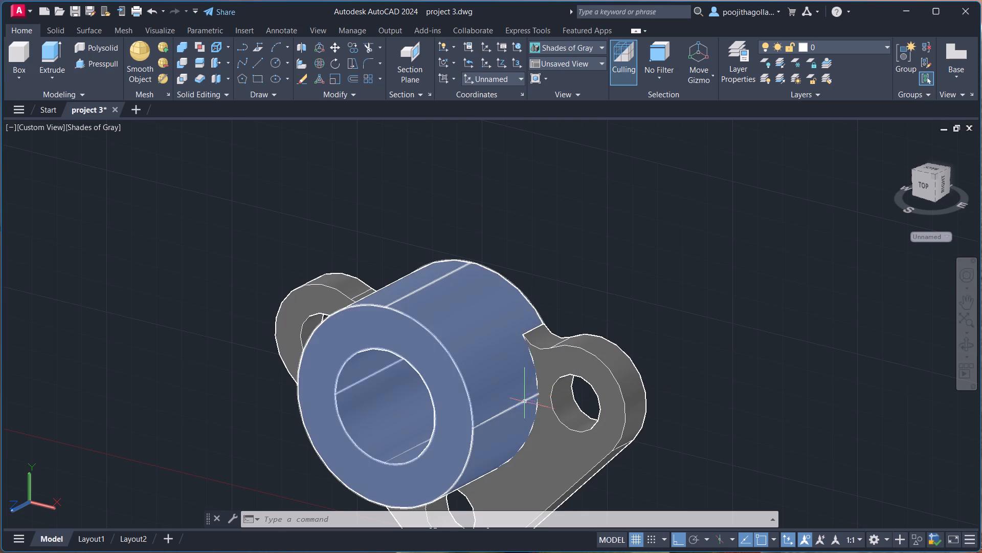
scroll(520, 391, "down", 1)
scroll(470, 409, "up", 1)
middle_click_drag(470, 409, 492, 363)
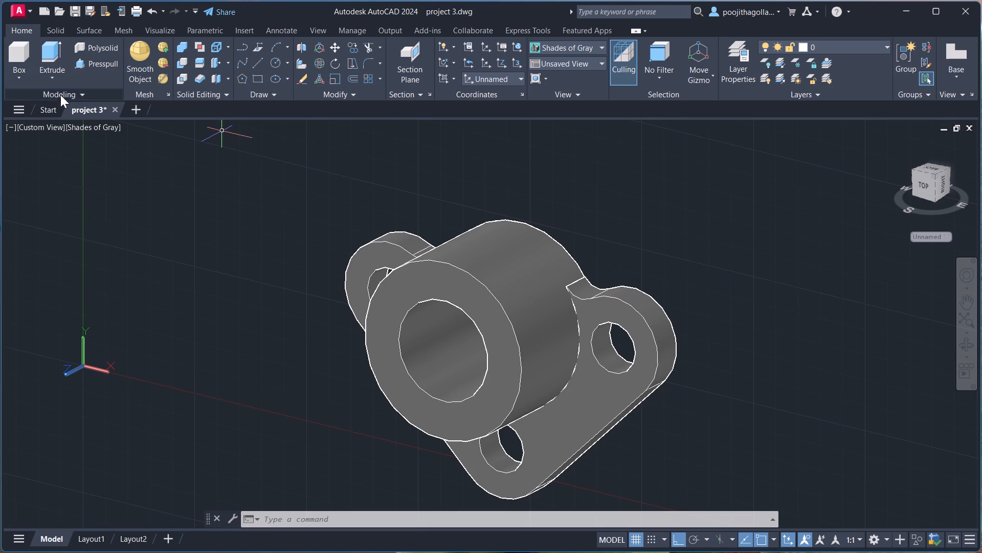
Presspull the boss's ring-shaped front face inward by 6 to shorten the boss.
left_click(85, 66)
left_click(452, 282)
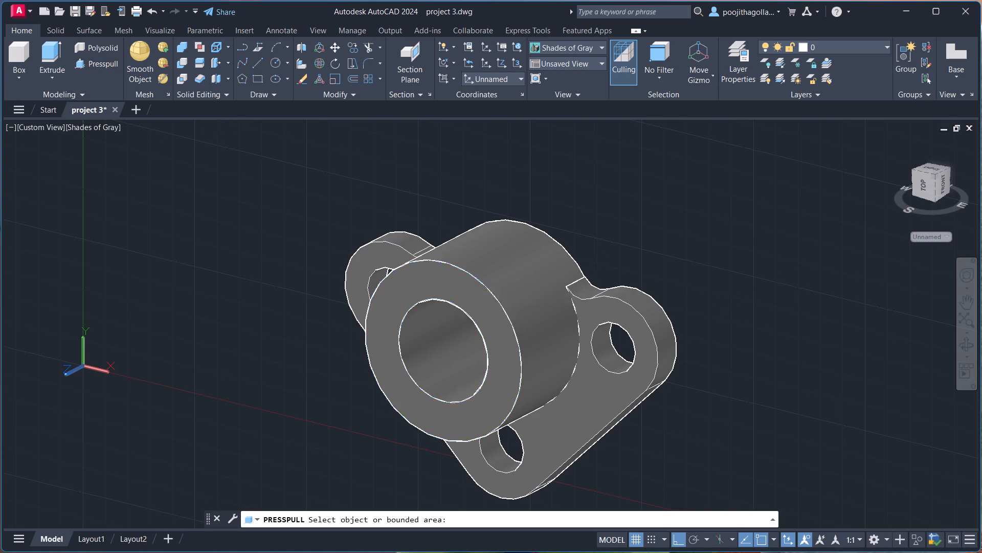
key("6")
key("Return")
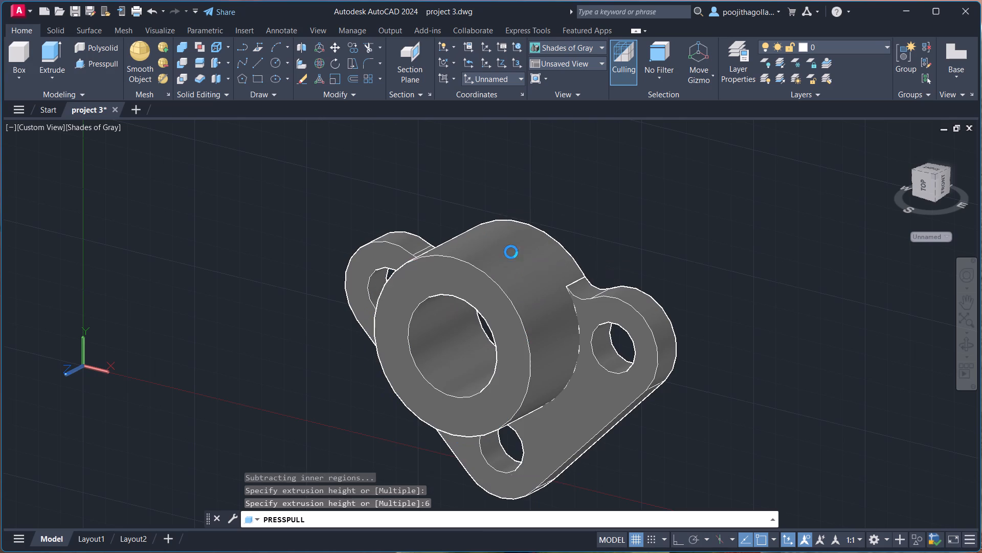
key("Escape")
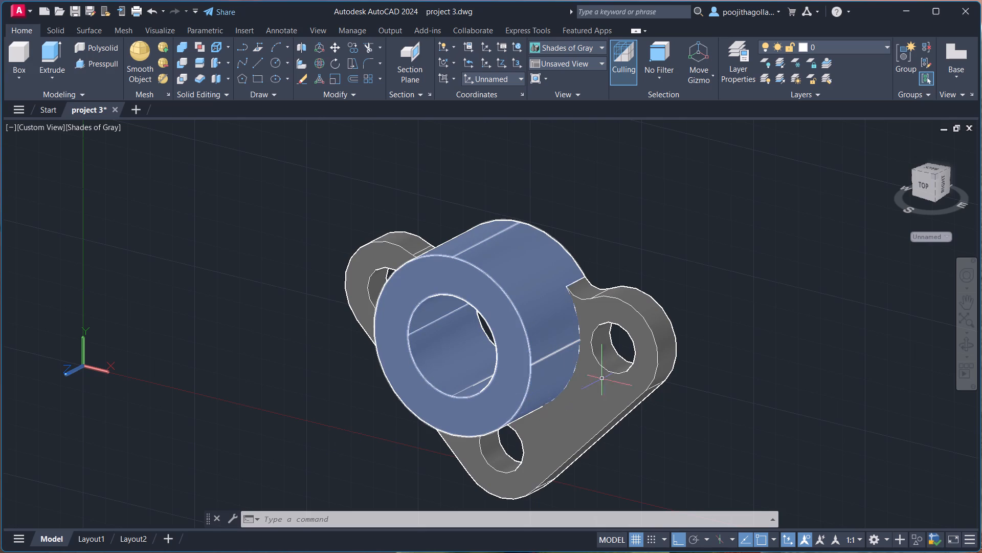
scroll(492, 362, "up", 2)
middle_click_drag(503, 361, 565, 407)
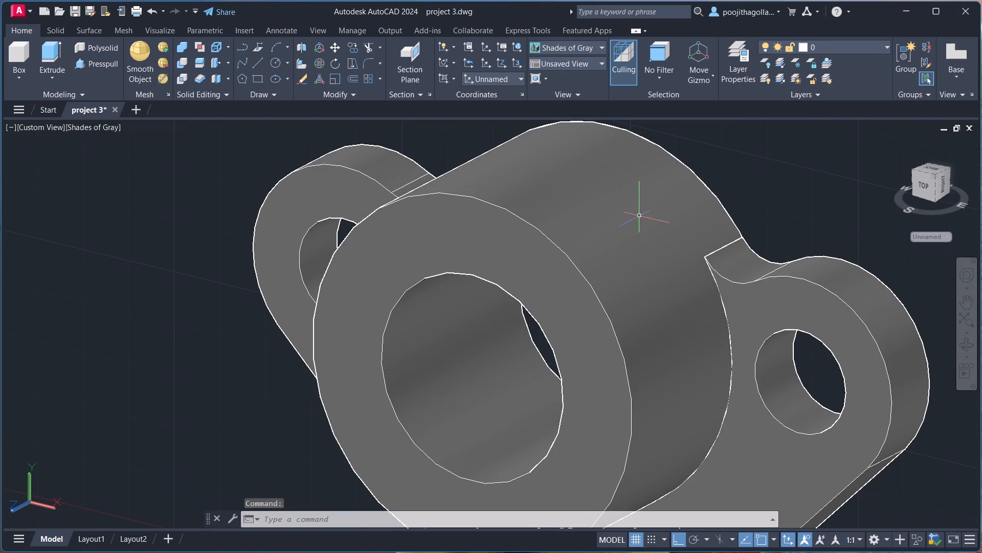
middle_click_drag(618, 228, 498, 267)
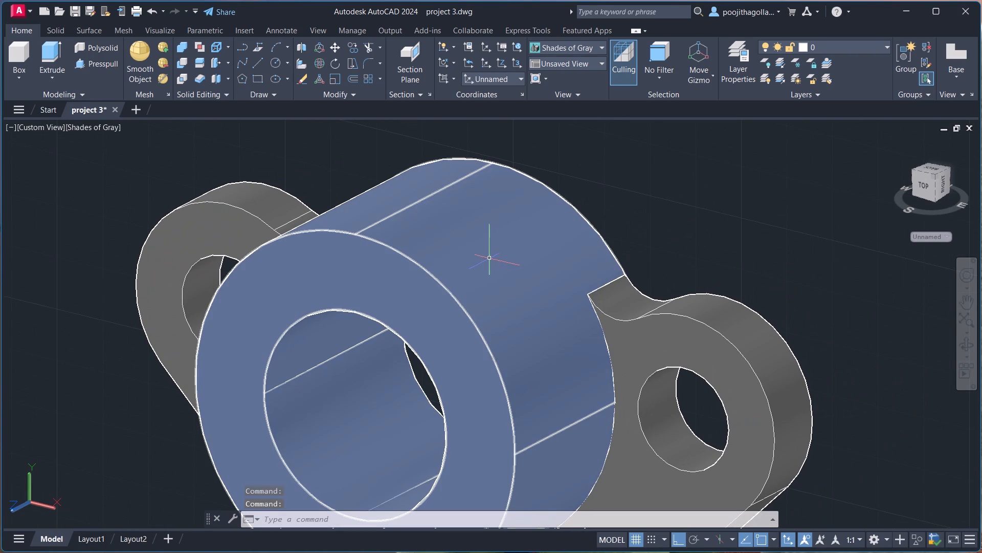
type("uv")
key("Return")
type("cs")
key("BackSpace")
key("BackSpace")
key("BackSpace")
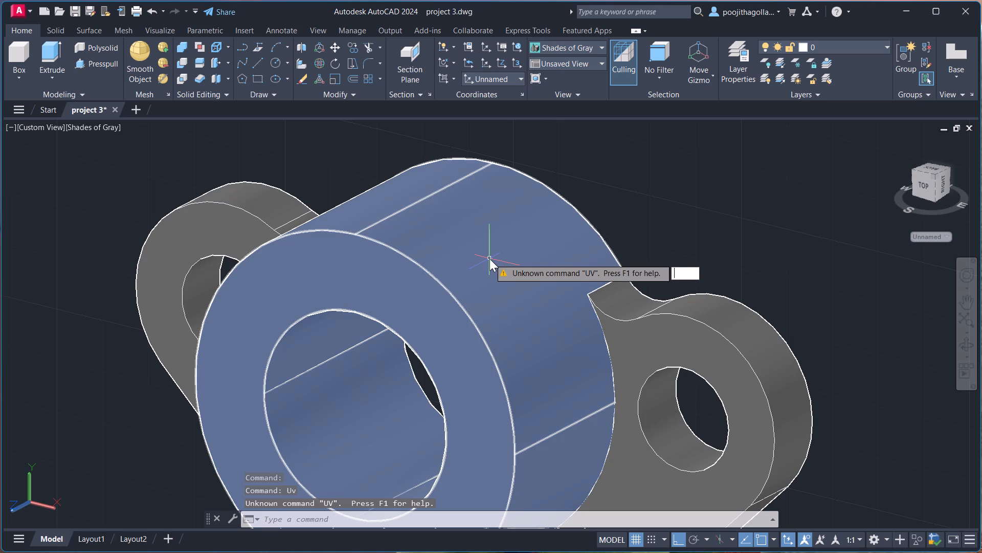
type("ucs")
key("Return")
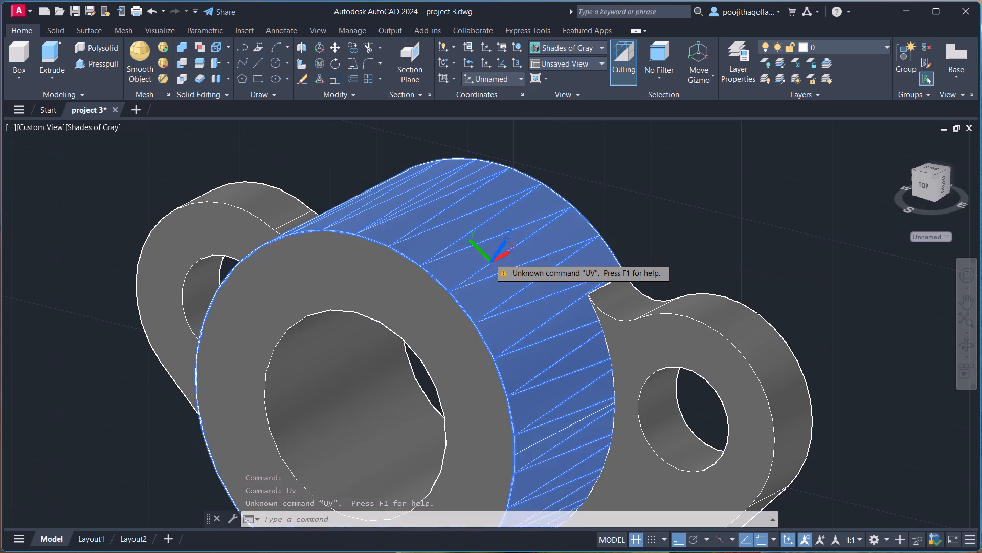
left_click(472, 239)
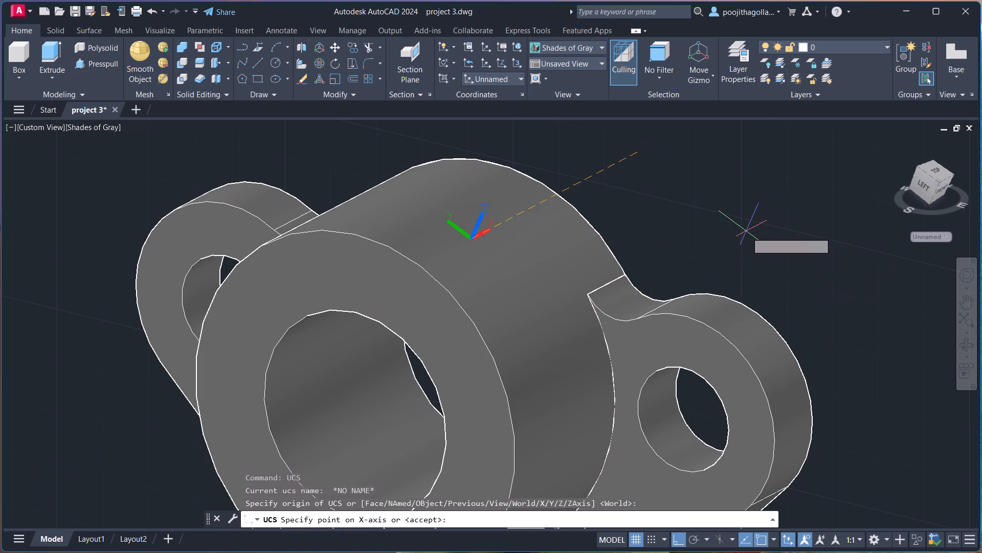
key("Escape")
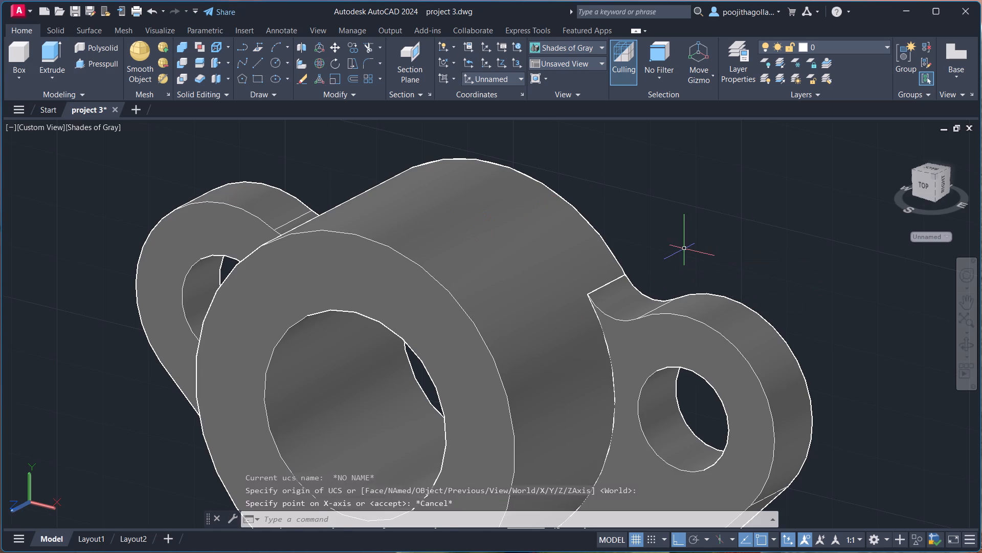
Reorient the UCS with its origin at the top of the boss's front outer edge, X towards the side lug and Y upward.
middle_click_drag(687, 252, 708, 265)
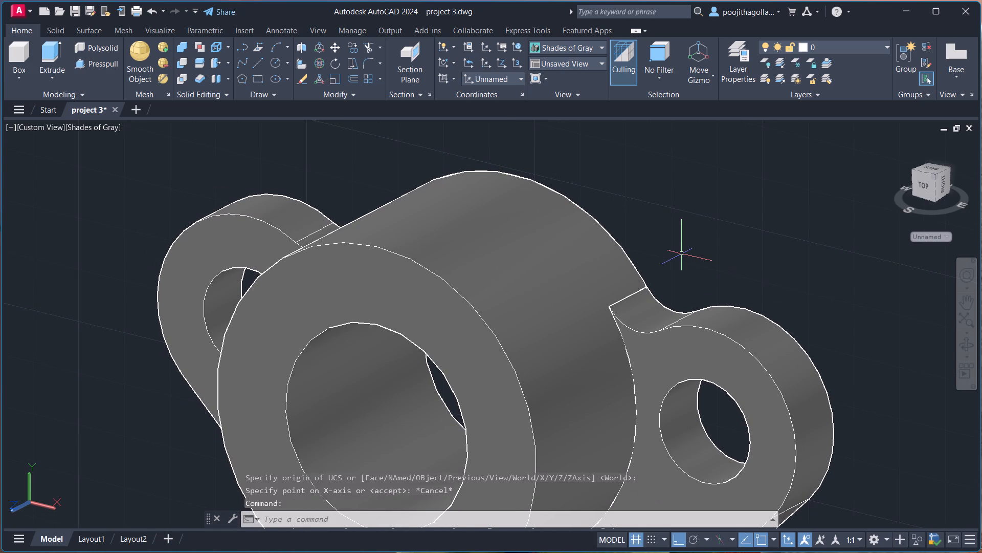
left_click(476, 217)
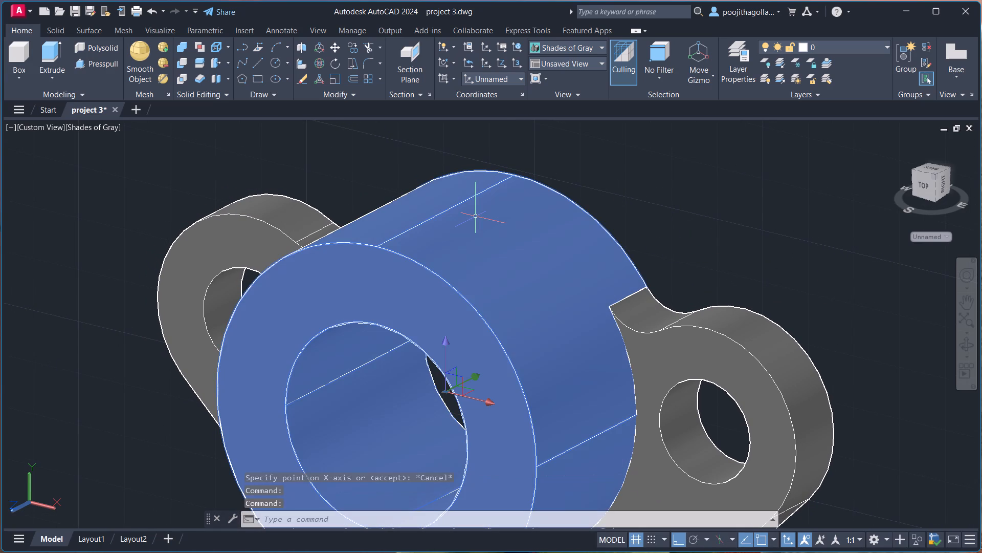
type("ucs")
key("Return")
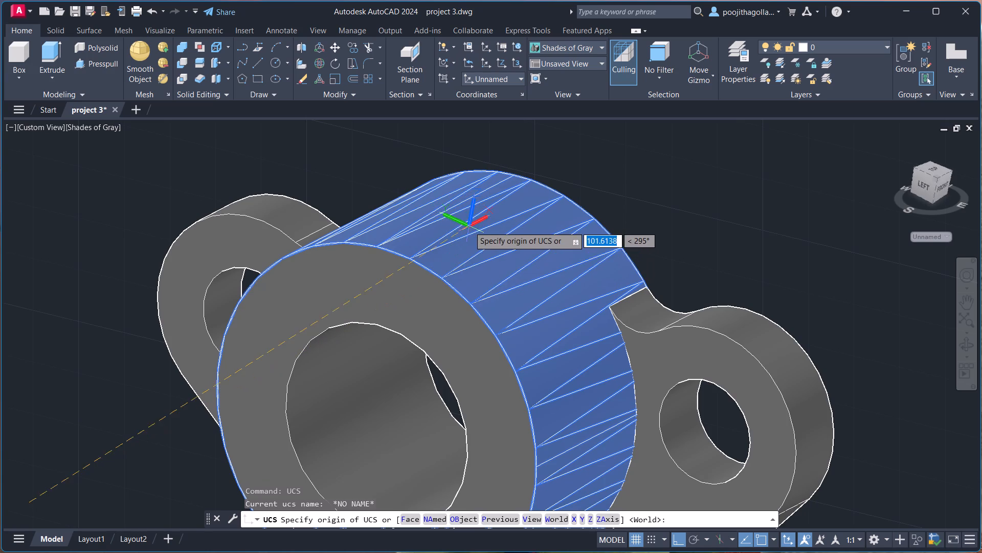
middle_click_drag(628, 240, 674, 267, "shift")
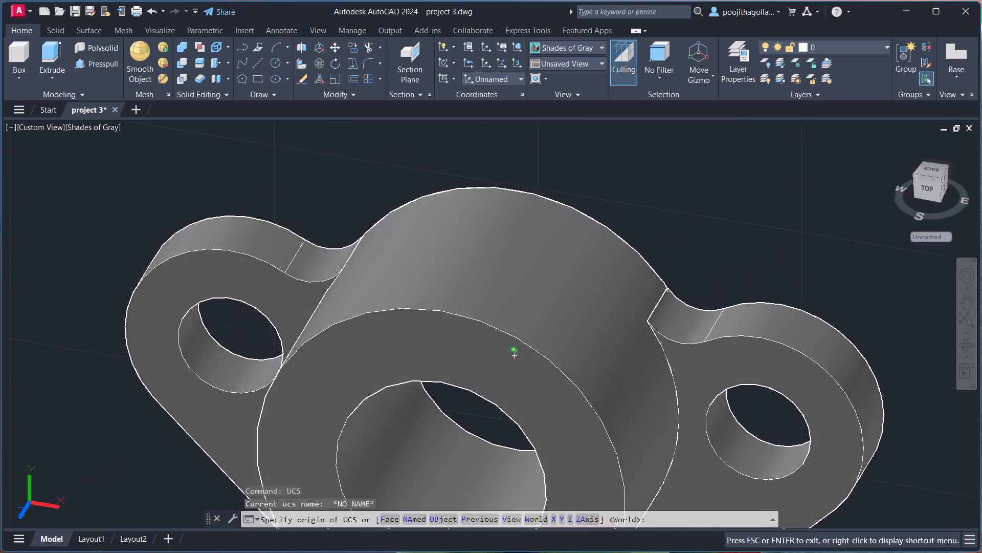
middle_click_drag(674, 267, 707, 259, "shift")
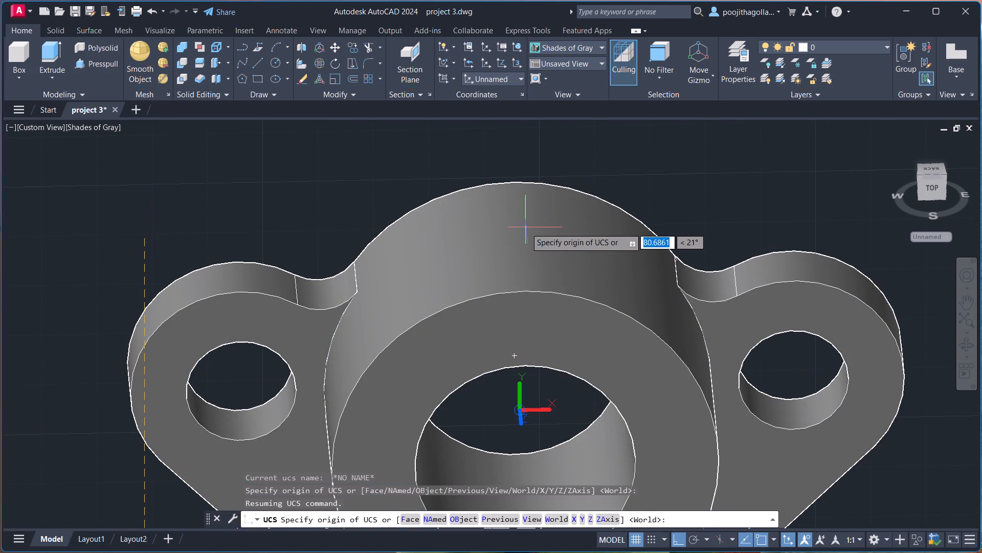
left_click(522, 288)
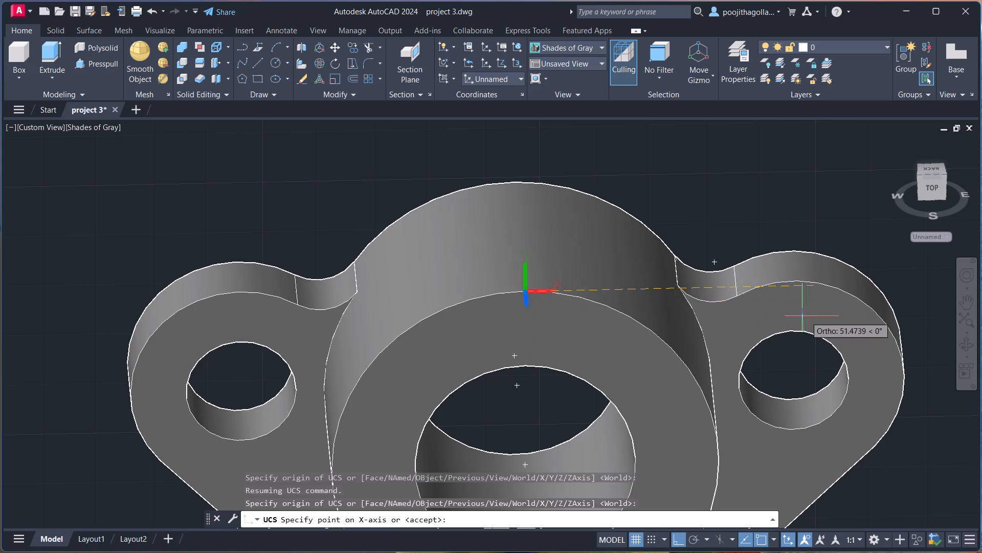
left_click(940, 311)
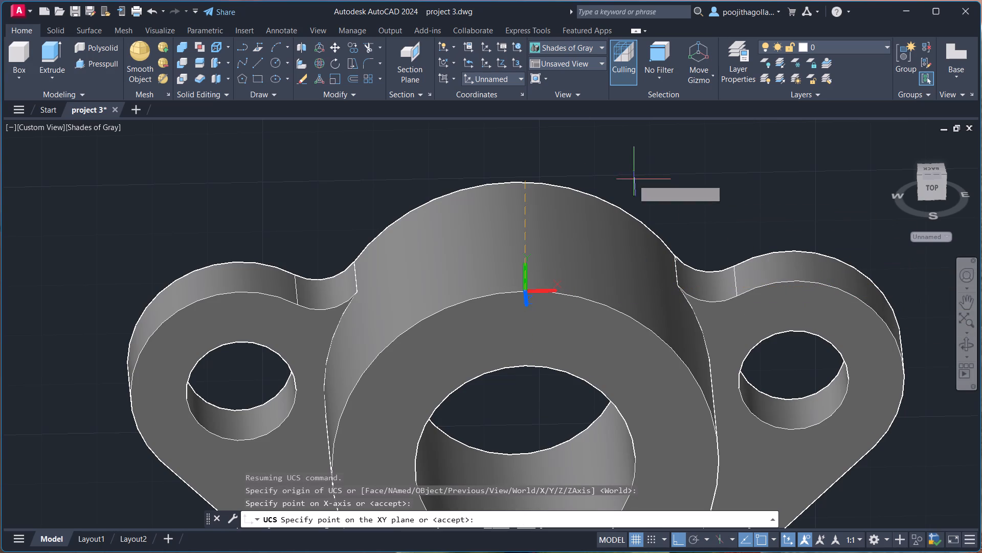
left_click(519, 158)
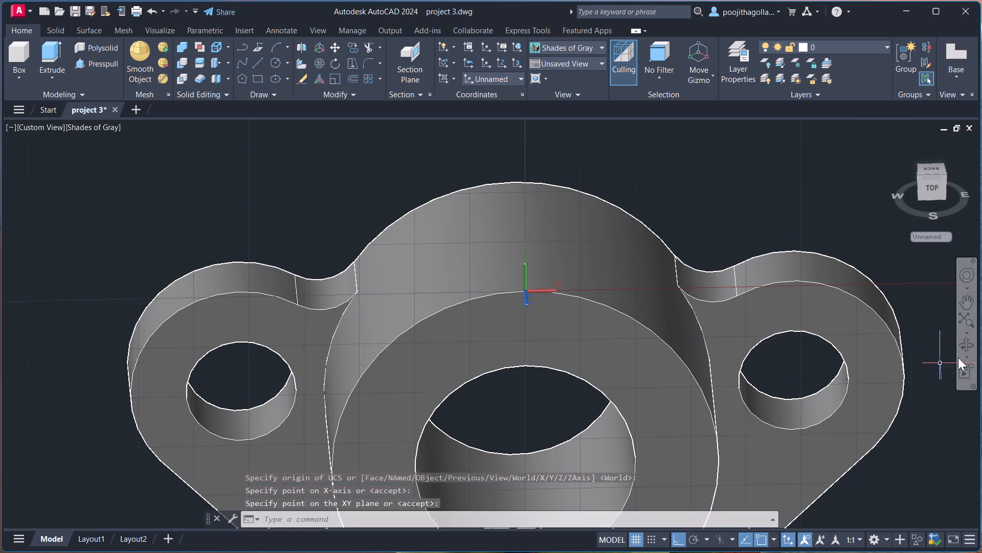
Examine the boss and the three-lug plate from several angles with the whole part in view.
left_click(969, 353)
left_click_drag(874, 299, 825, 309)
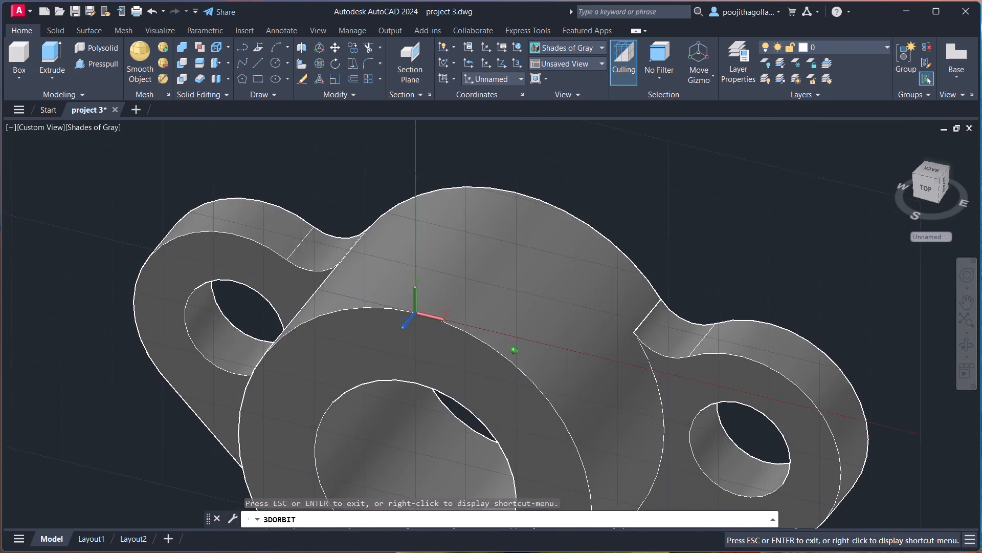
left_click_drag(825, 309, 842, 313)
left_click_drag(847, 303, 879, 283)
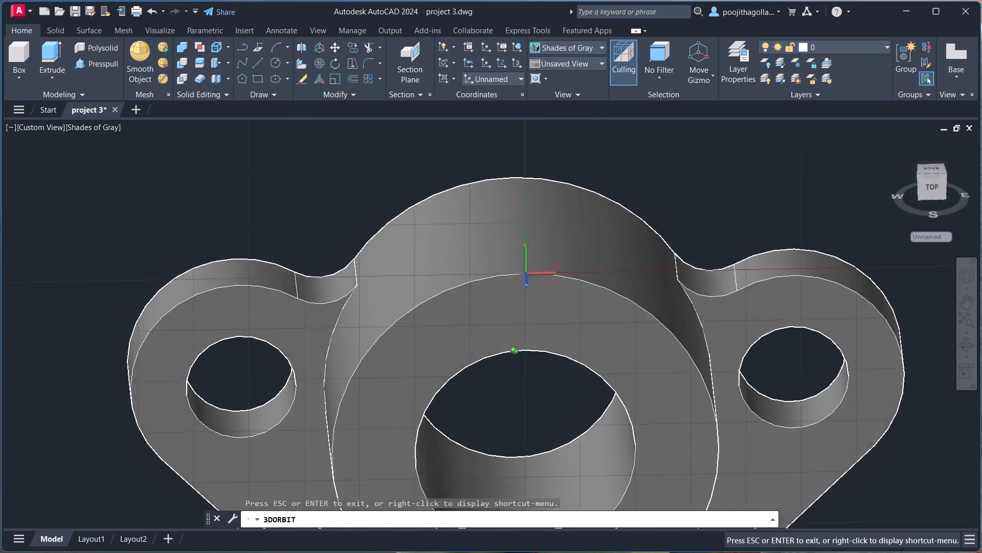
left_click_drag(879, 283, 881, 282)
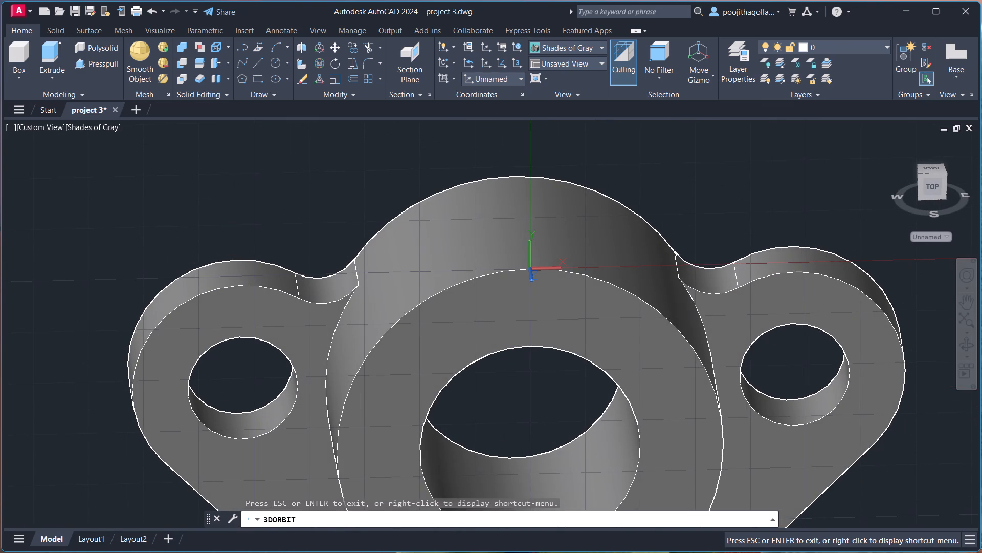
middle_click_drag(732, 306, 734, 281)
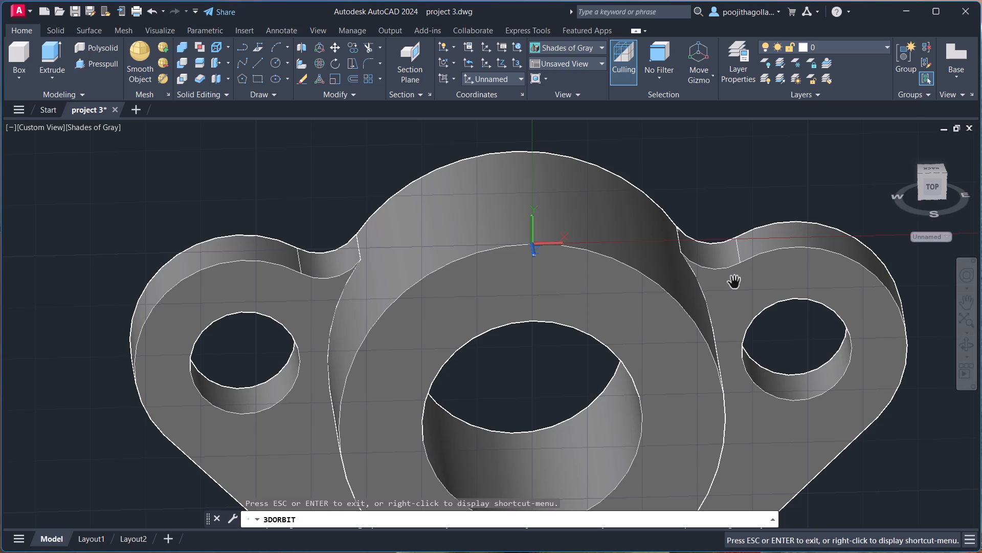
scroll(682, 338, "down", 1)
middle_click_drag(688, 360, 627, 293)
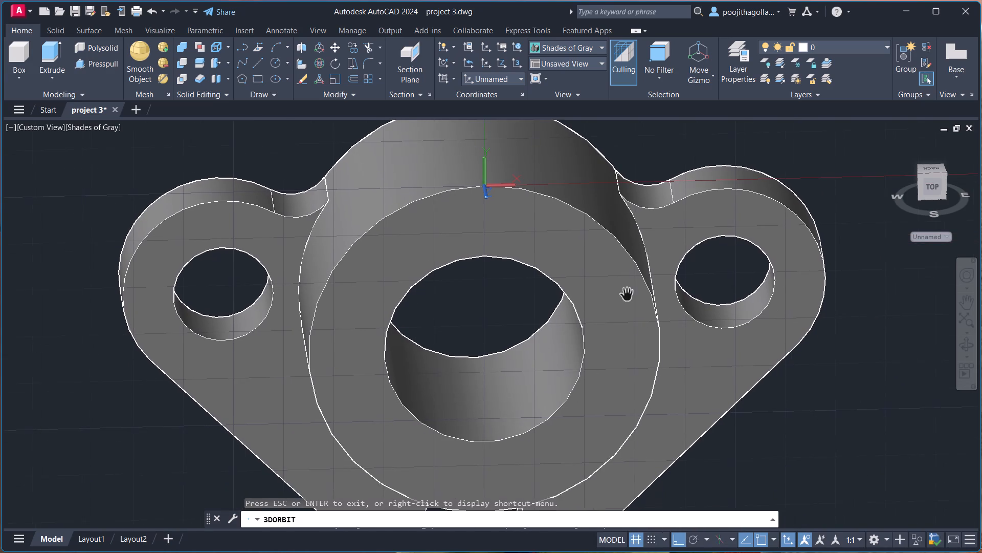
scroll(617, 310, "down", 1)
scroll(834, 403, "down", 1)
middle_click_drag(834, 403, 793, 348)
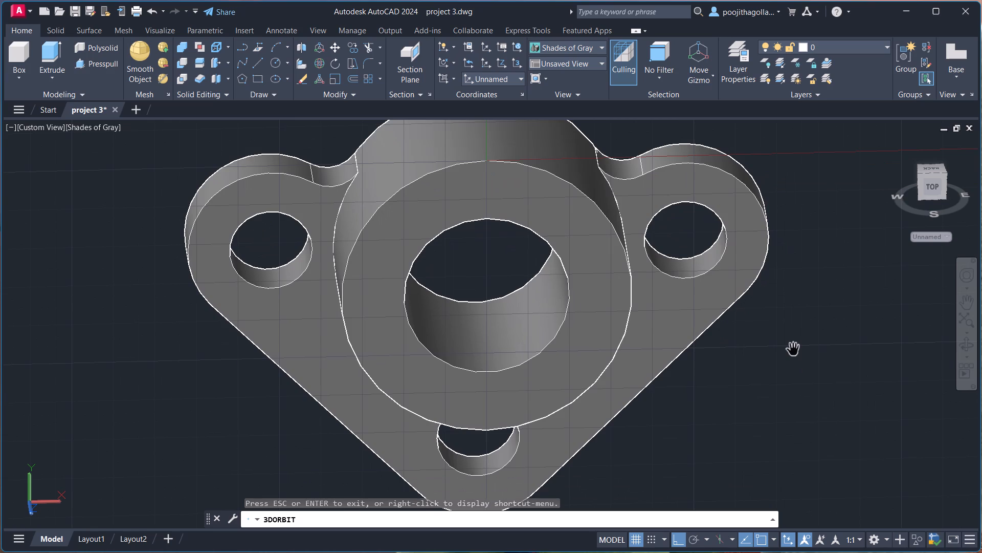
scroll(745, 371, "down", 1)
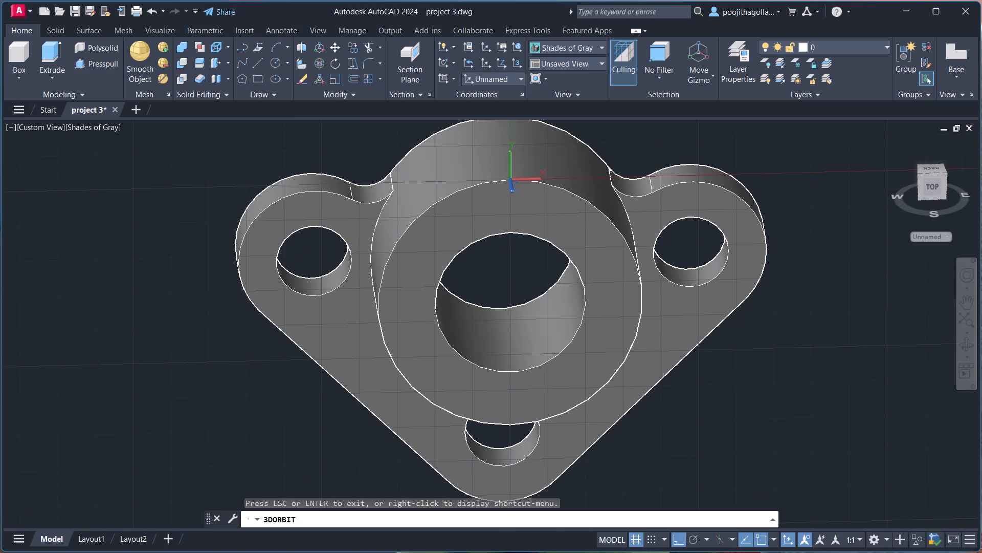
key("Escape")
middle_click_drag(756, 354, 733, 371)
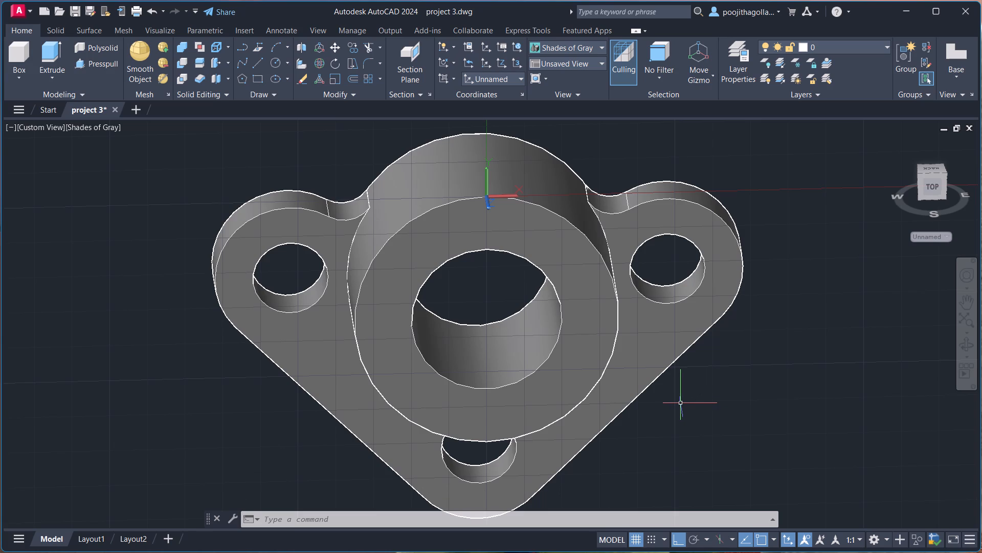
middle_click_drag(650, 445, 640, 415)
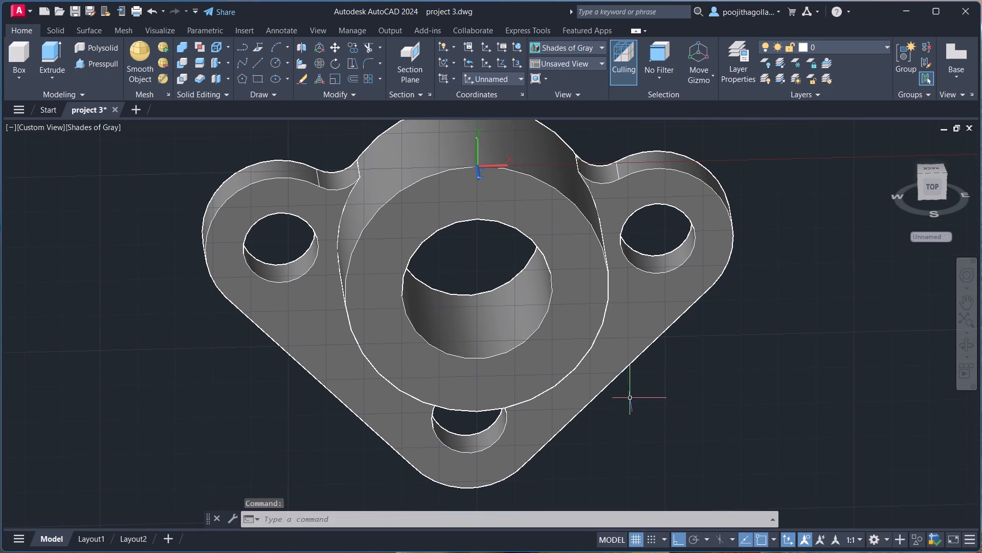
middle_click_drag(619, 393, 636, 426)
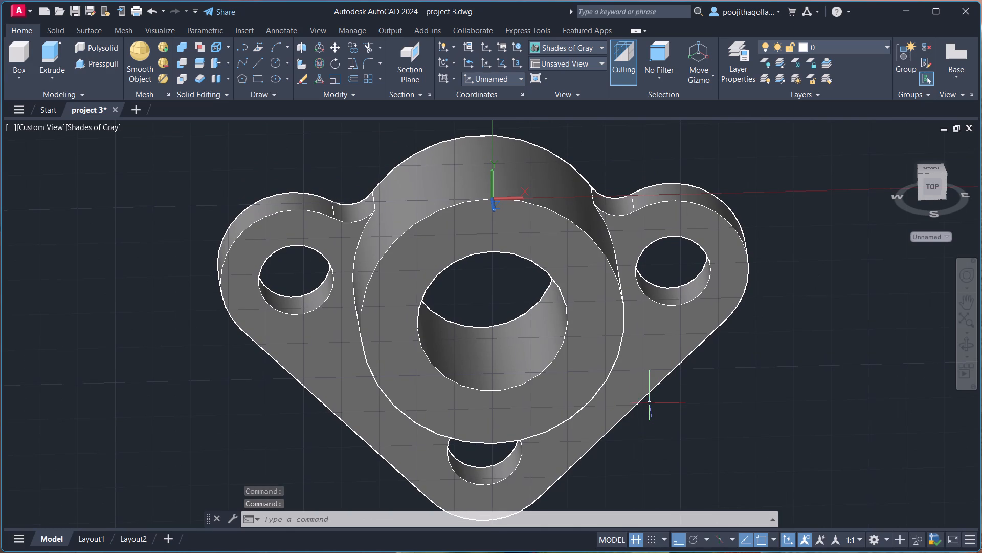
middle_click_drag(649, 420, 645, 397)
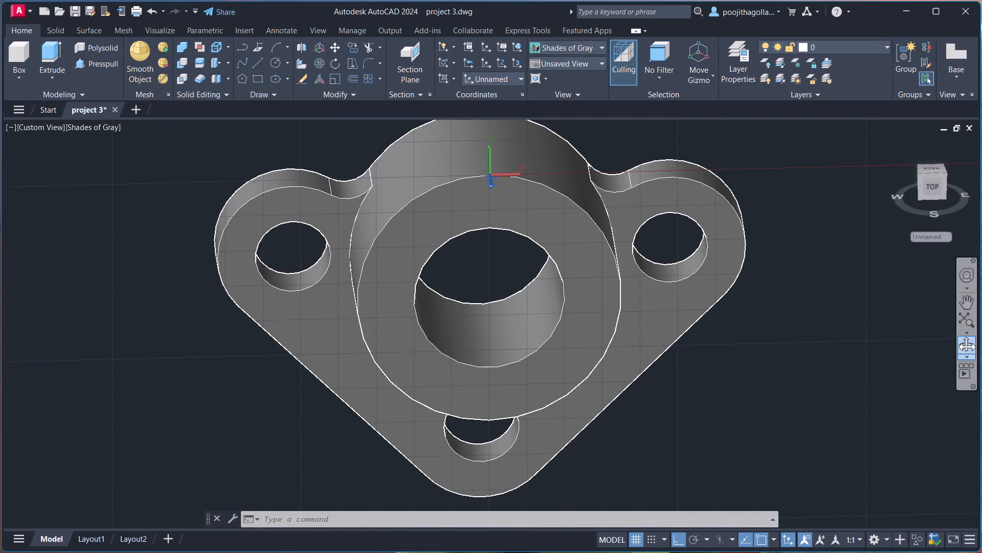
Draw a 55-unit line straight up along Y from the centre of the boss's front face.
left_click(968, 346)
left_click_drag(899, 323, 857, 328)
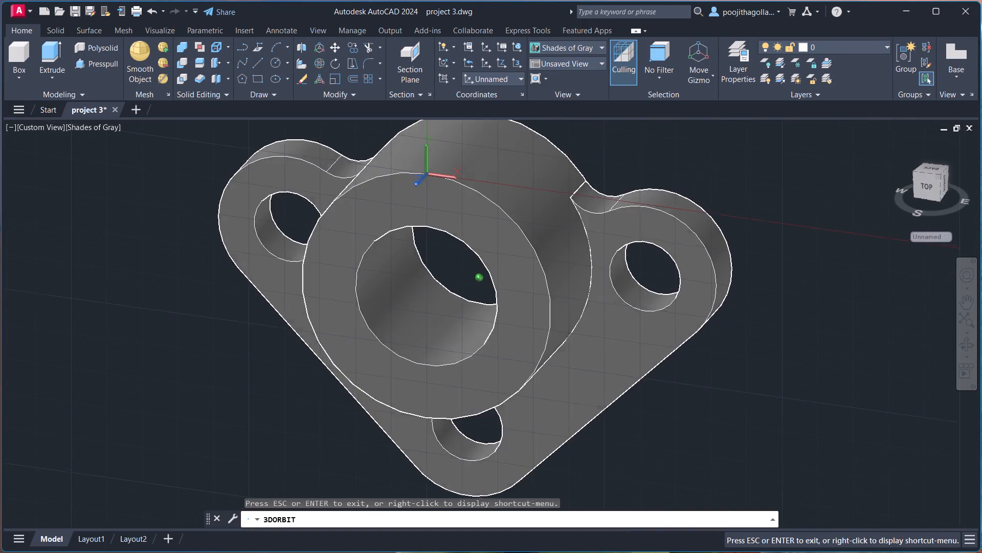
left_click_drag(857, 328, 879, 341)
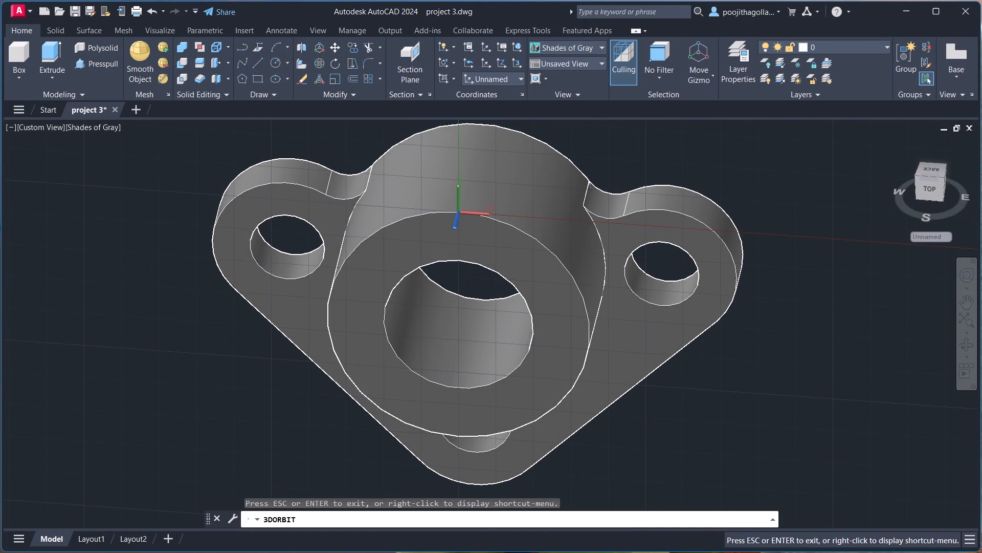
middle_click_drag(754, 354, 772, 418)
key("Escape")
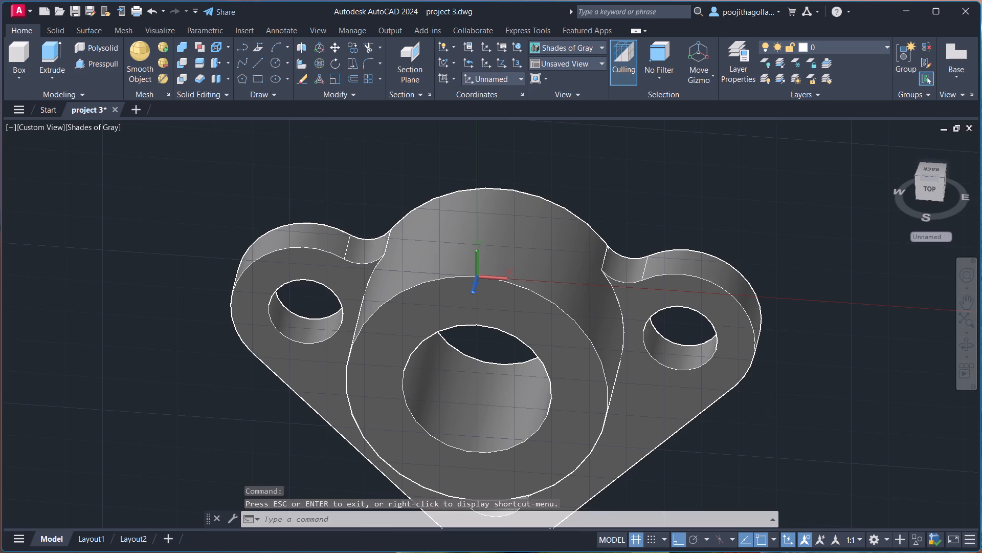
key("l")
key("Return")
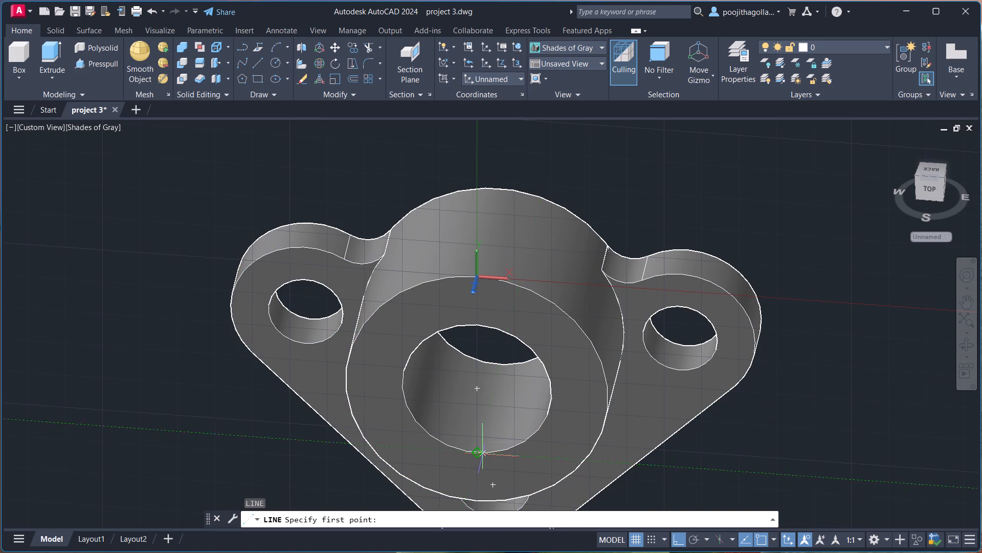
left_click(475, 388)
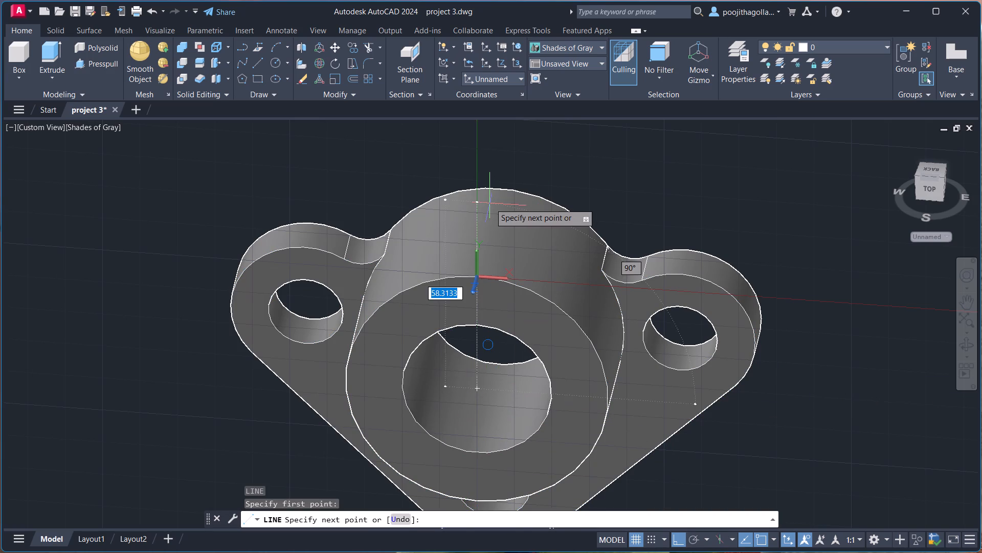
middle_click_drag(494, 204, 540, 308)
middle_click_drag(533, 238, 537, 221)
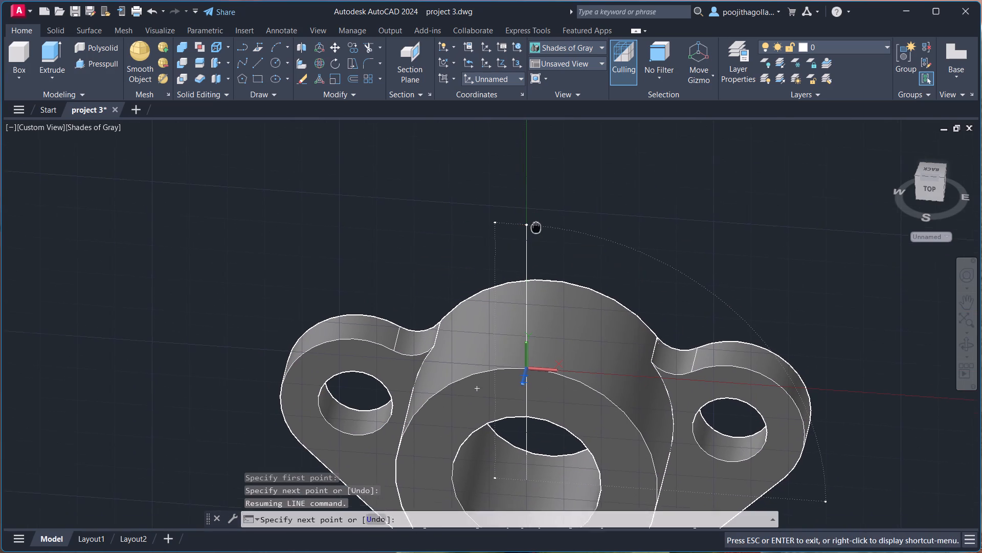
middle_click_drag(537, 221, 538, 216)
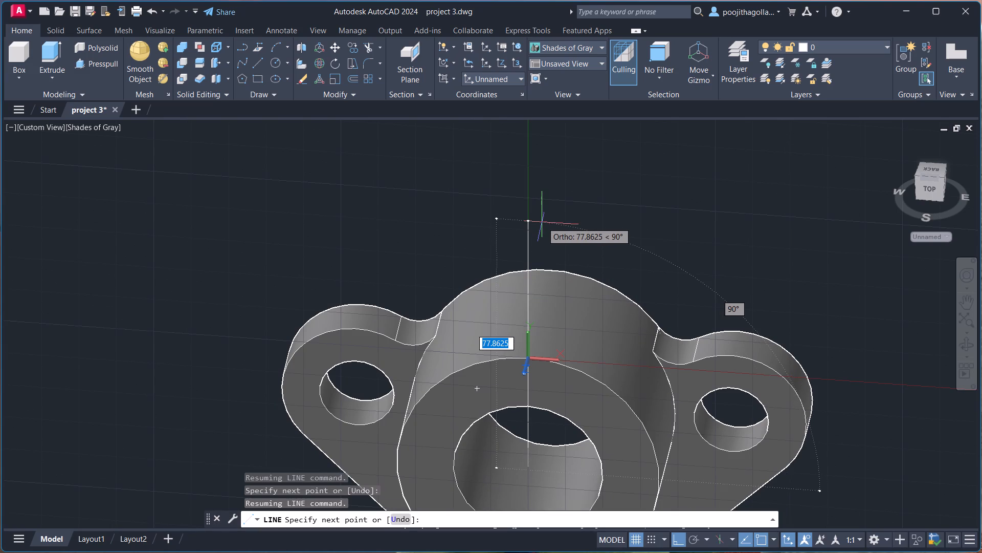
type("55")
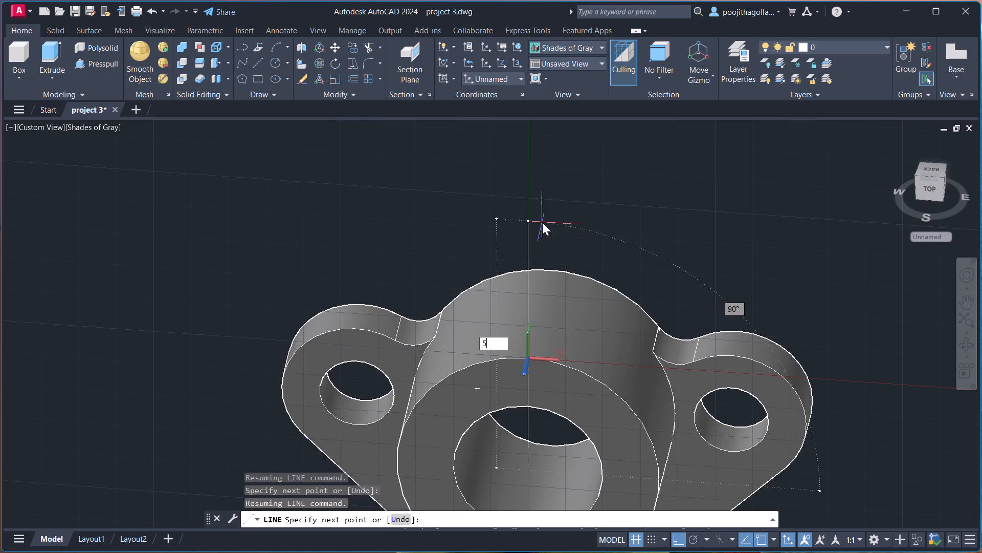
key("Return")
Continue the line 12.5 units along positive X from the upper end of the 55-unit segment.
middle_click_drag(633, 271, 629, 263)
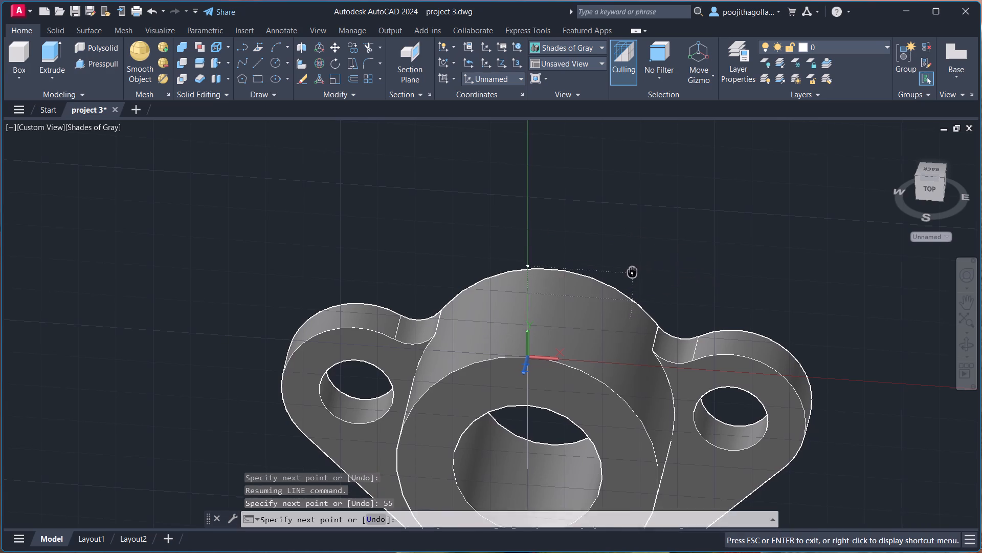
middle_click_drag(629, 263, 608, 225)
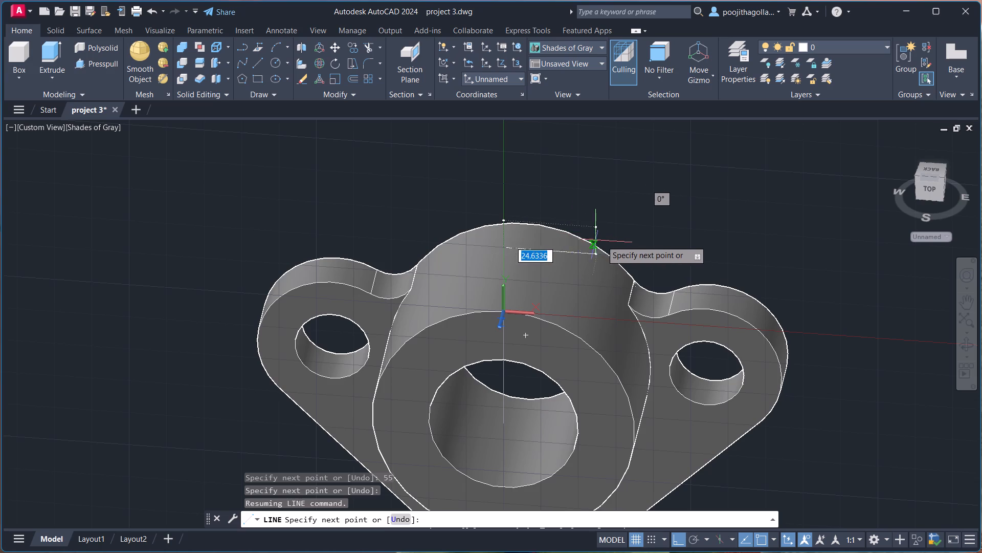
middle_click_drag(605, 242, 620, 214, "shift")
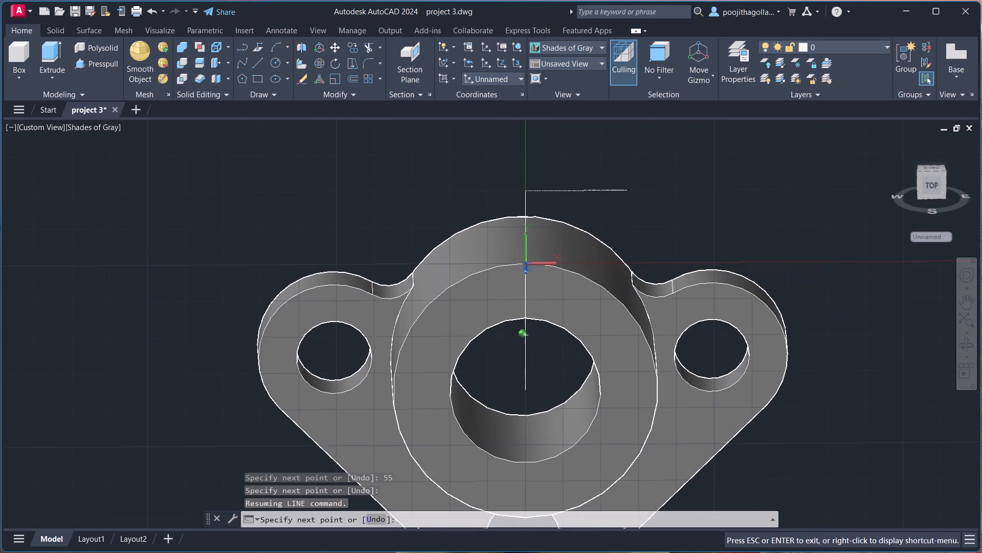
middle_click_drag(620, 214, 611, 206, "shift")
middle_click_drag(601, 215, 566, 240)
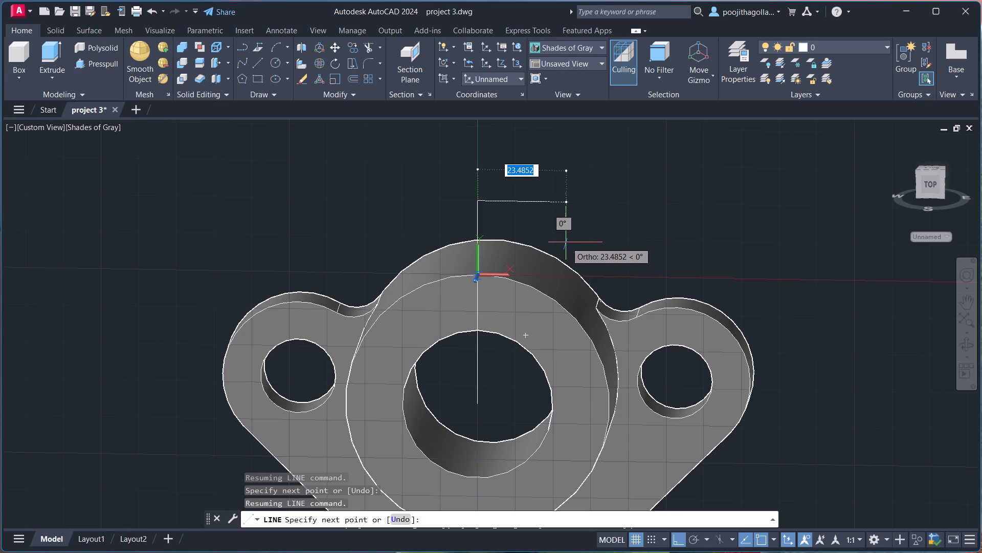
type("12.5")
key("Return")
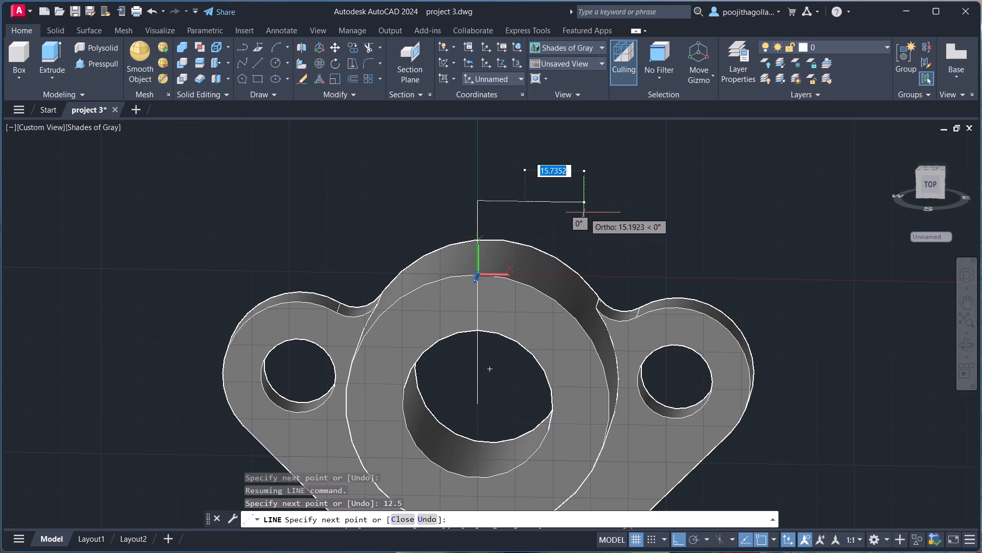
key("Escape")
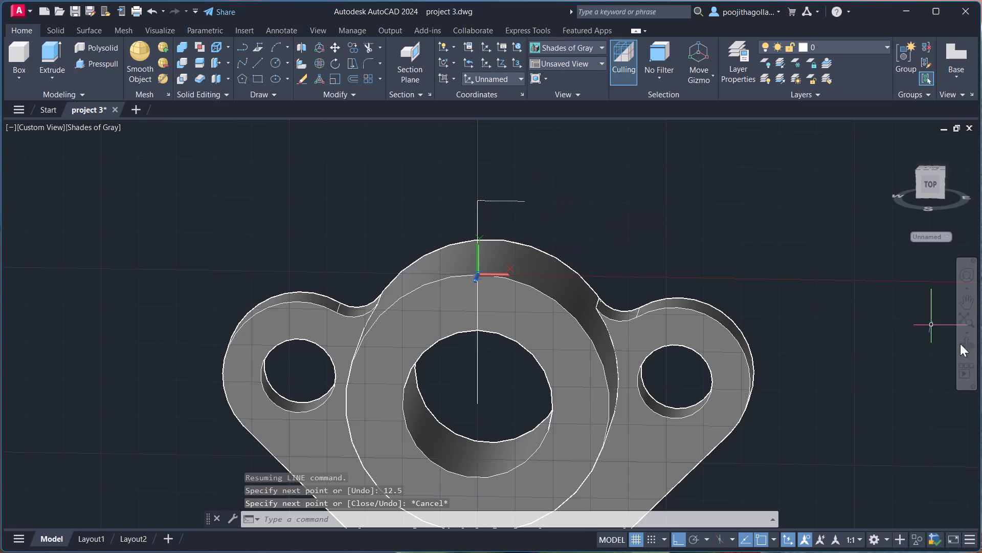
Start a circle centred on the free end of the 12.5-unit line above the boss.
left_click(973, 350)
left_click_drag(805, 284, 771, 318)
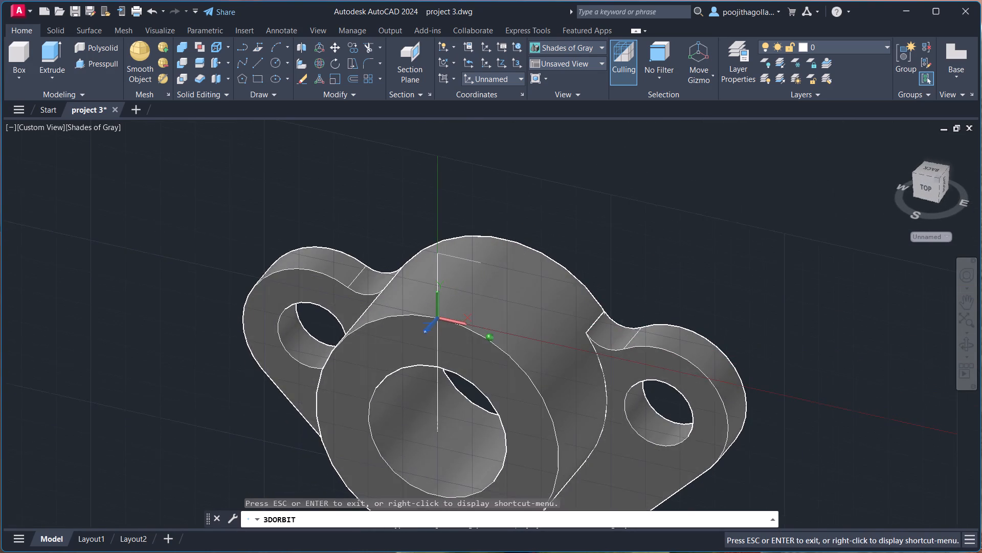
left_click_drag(771, 318, 764, 314)
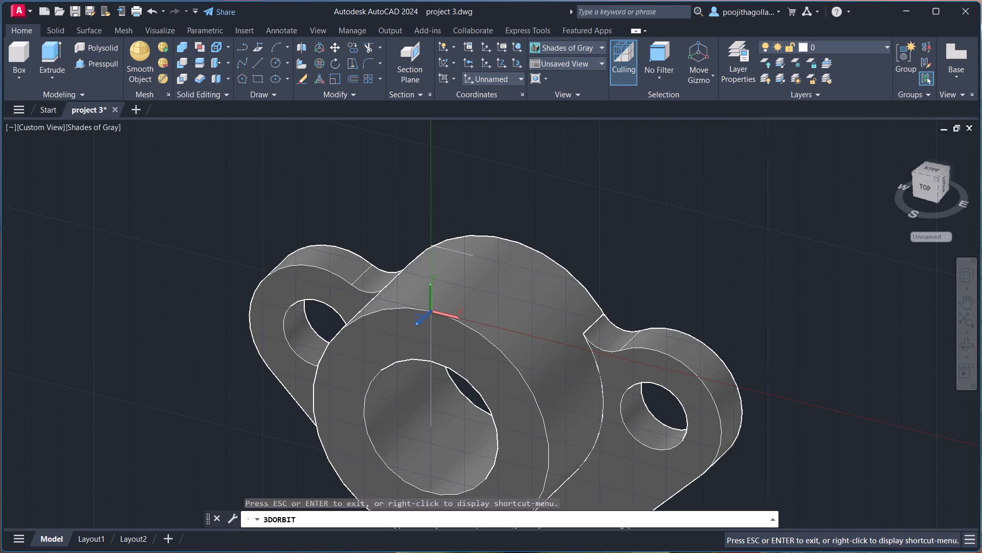
middle_click_drag(590, 366, 600, 323)
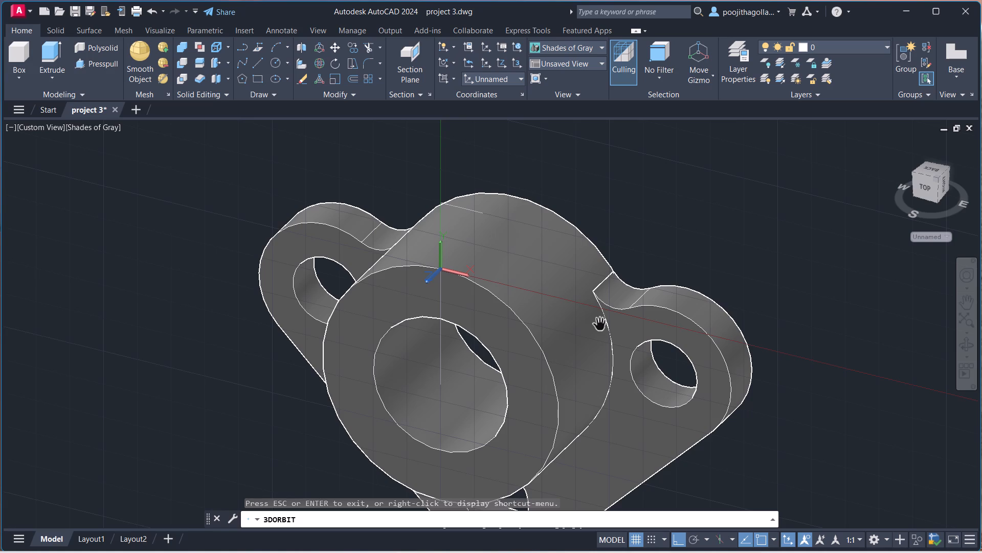
middle_click_drag(642, 199, 634, 235)
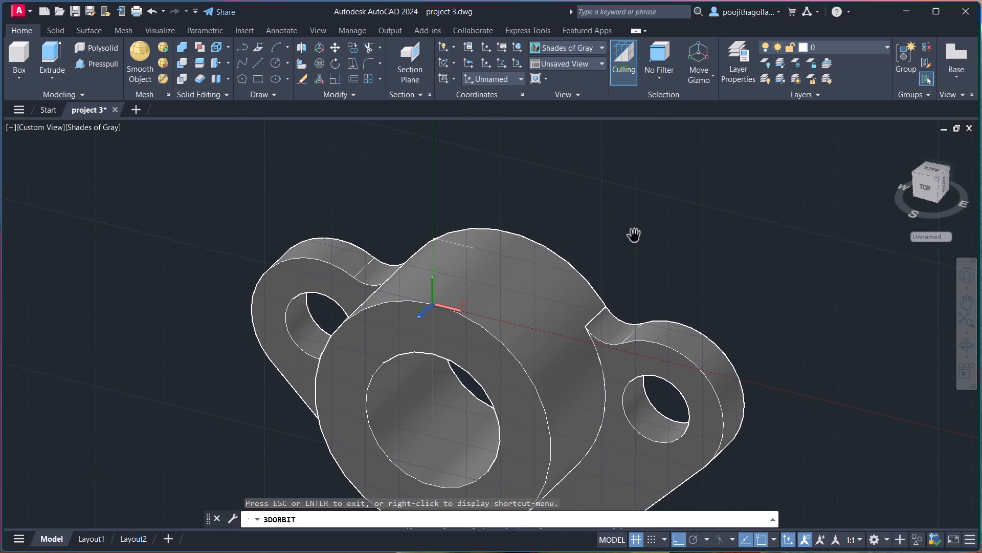
key("Escape")
scroll(467, 258, "up", 2)
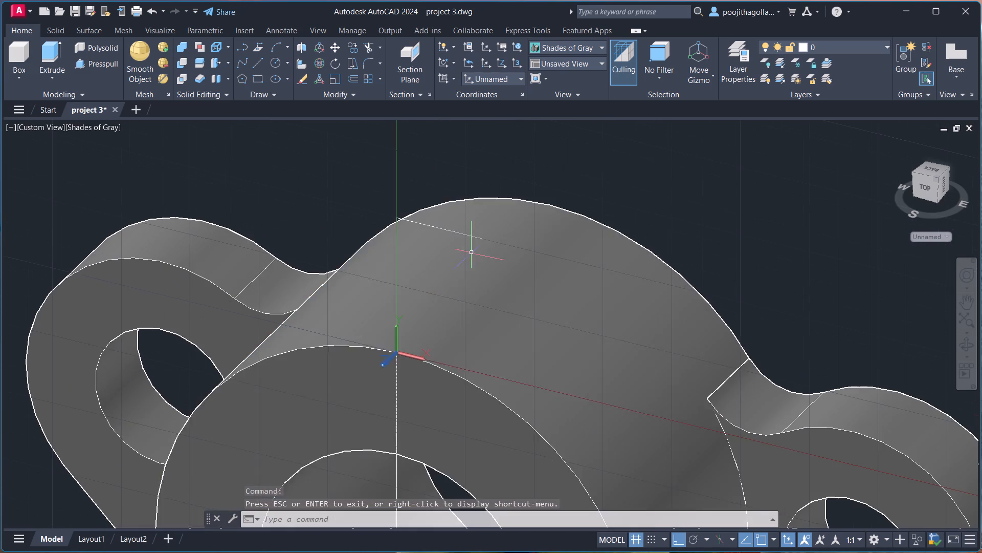
key("c")
key("Return")
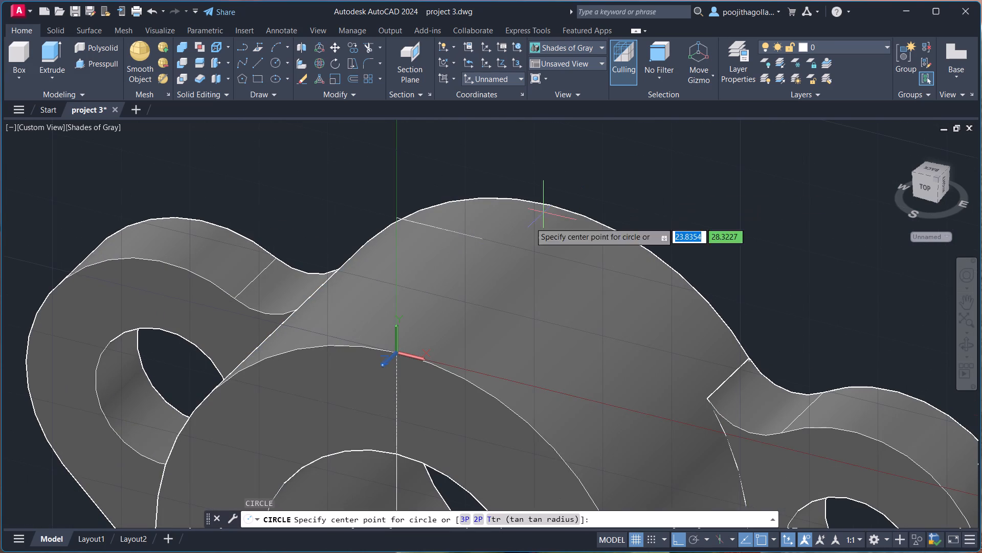
left_click(480, 241)
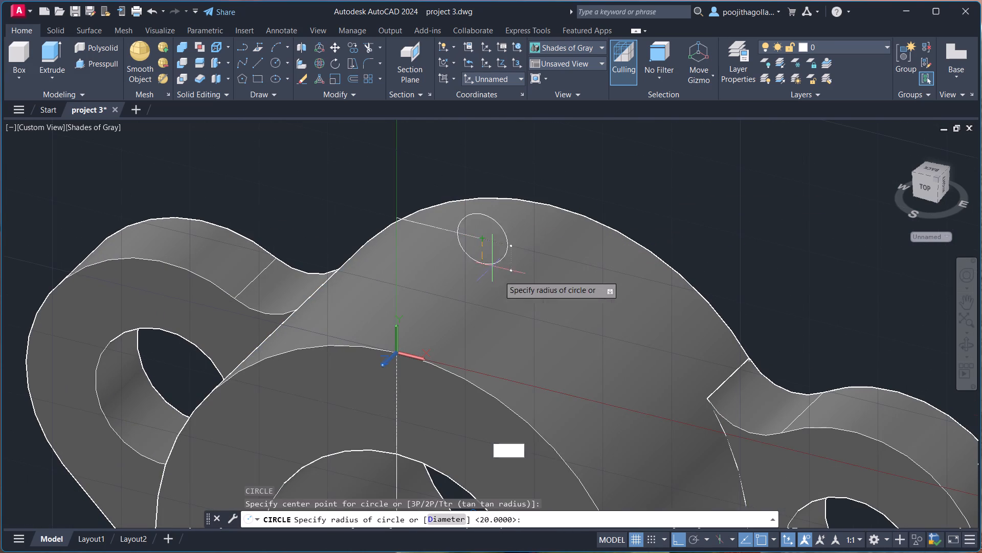
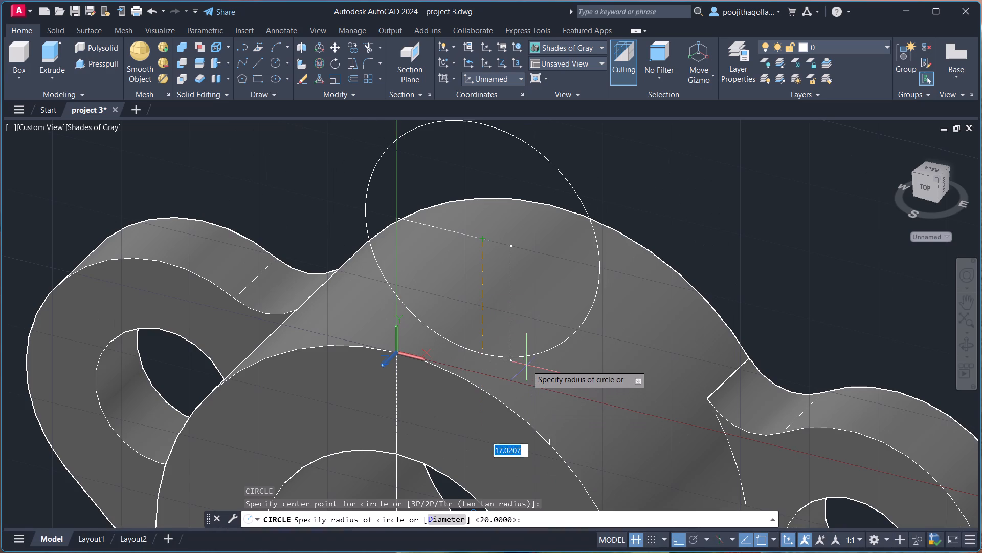
Examine the short construction line at the top of the central cylindrical boss and the surrounding geometry.
key("Escape")
middle_click_drag(517, 279, 513, 286)
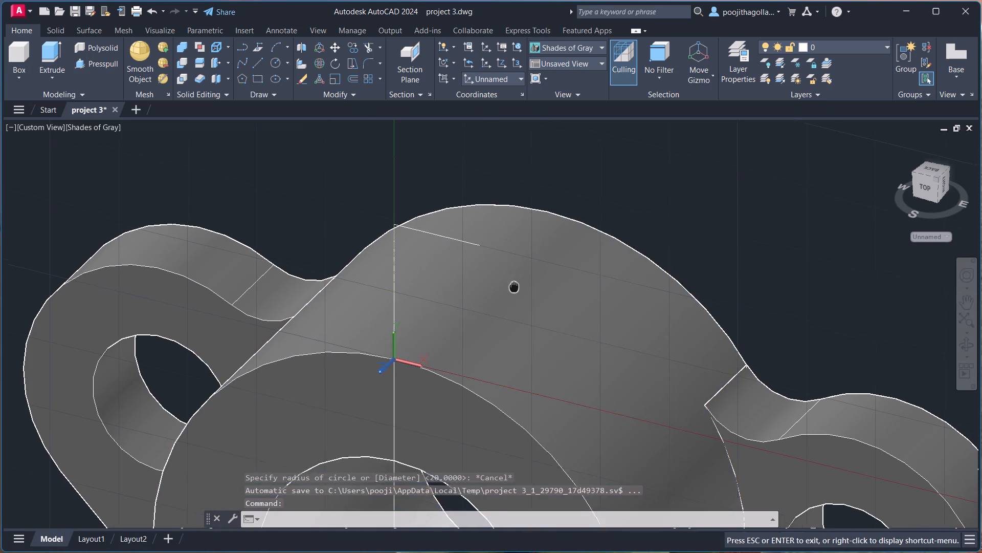
middle_click_drag(513, 286, 485, 285)
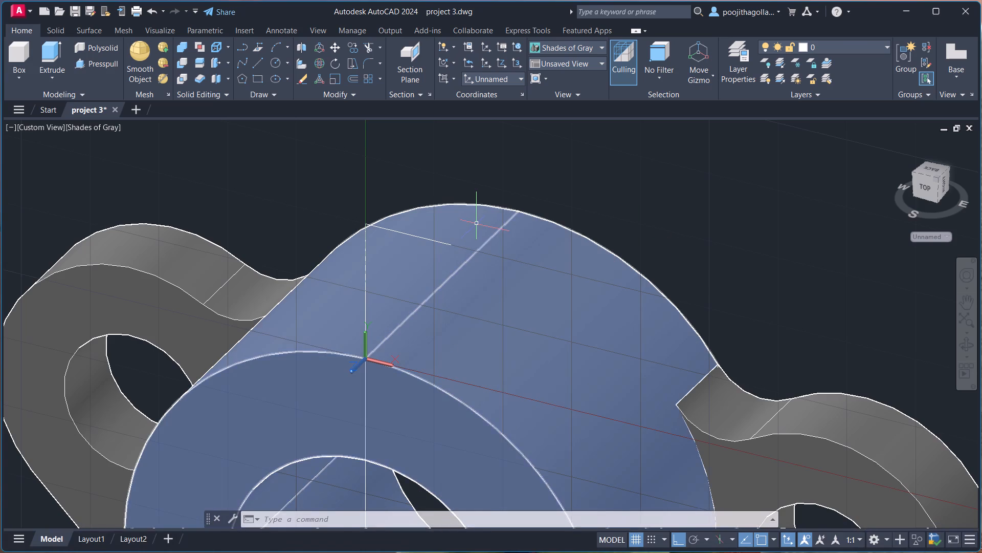
scroll(477, 224, "up", 2)
middle_click_drag(448, 241, 497, 204)
middle_click_drag(483, 209, 503, 284)
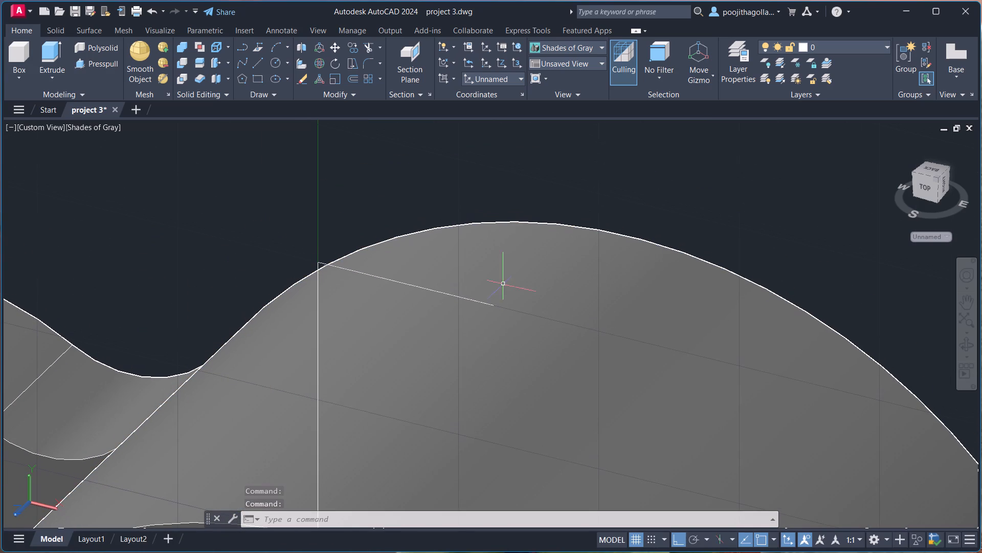
middle_click_drag(543, 240, 561, 197)
scroll(557, 204, "down", 1)
middle_click_drag(584, 263, 576, 210)
scroll(501, 219, "down", 1)
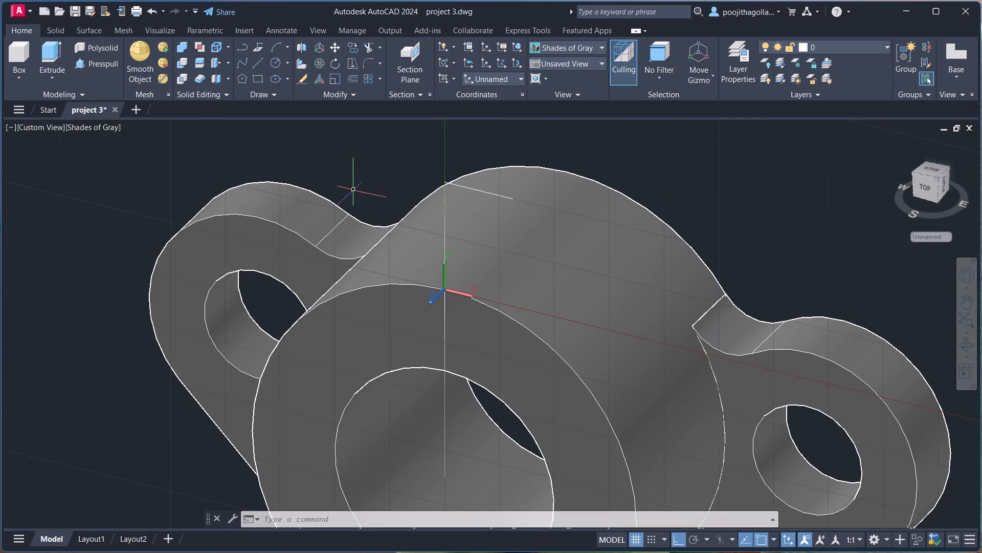
middle_click_drag(495, 246, 480, 278)
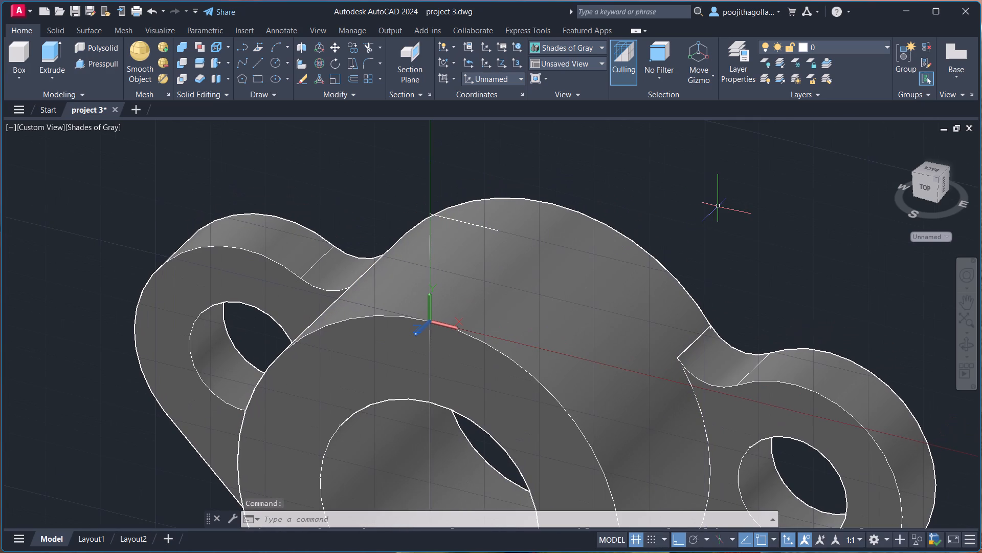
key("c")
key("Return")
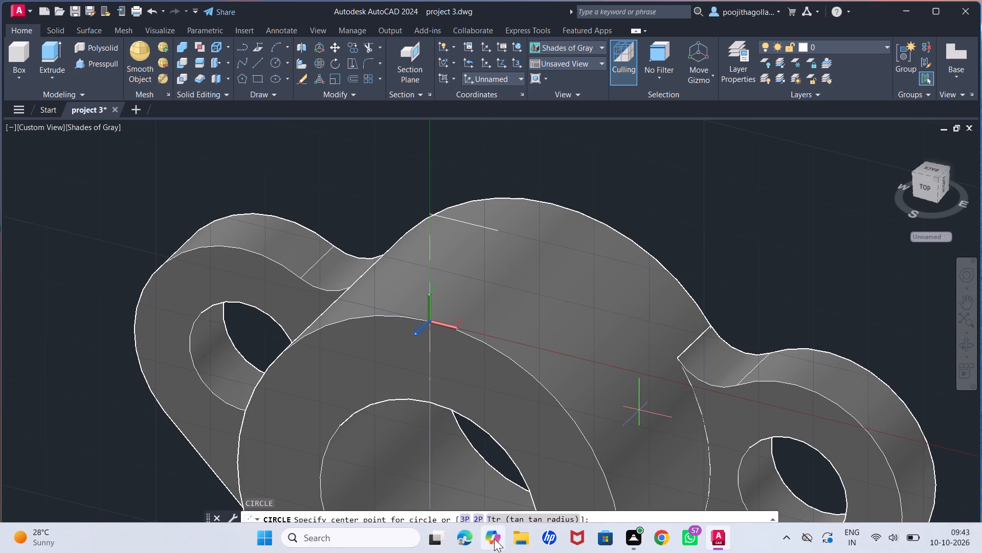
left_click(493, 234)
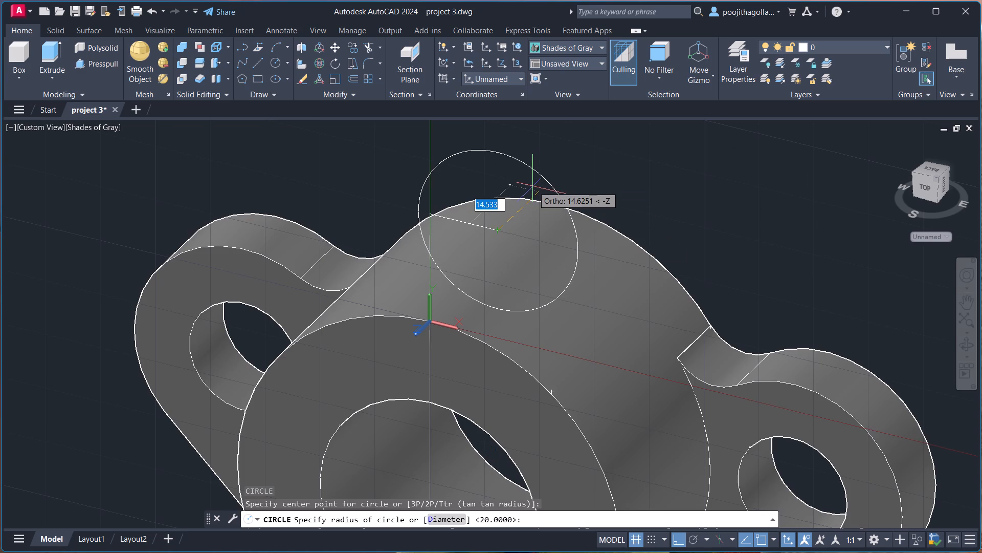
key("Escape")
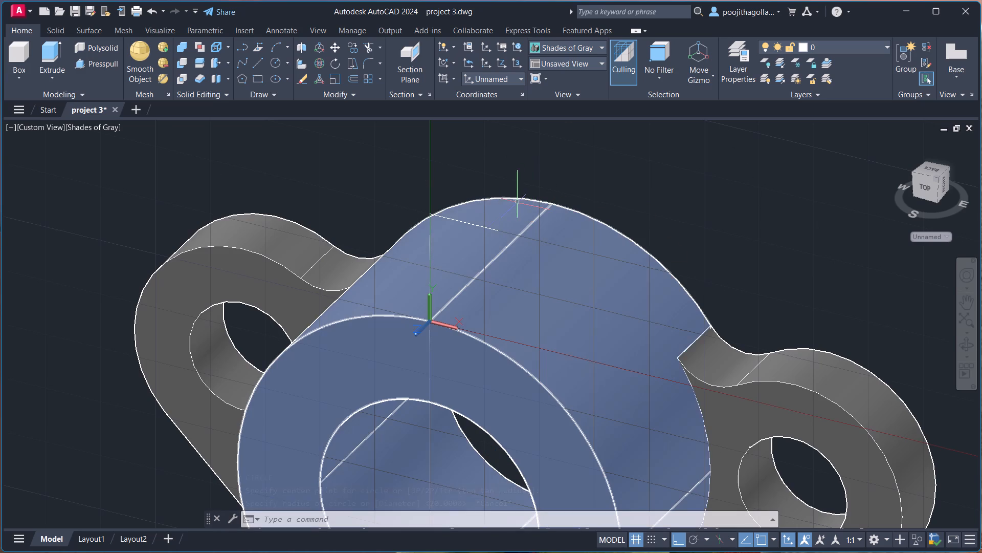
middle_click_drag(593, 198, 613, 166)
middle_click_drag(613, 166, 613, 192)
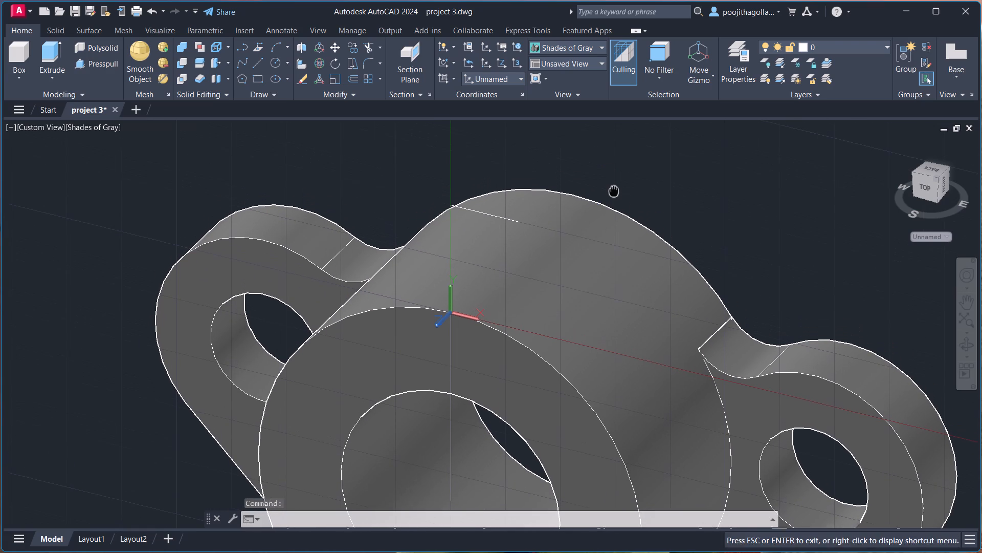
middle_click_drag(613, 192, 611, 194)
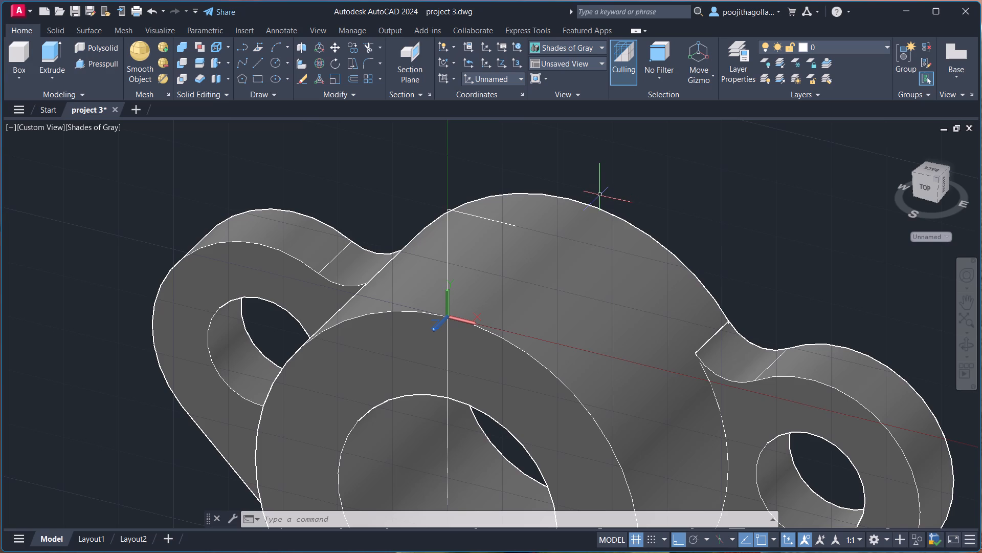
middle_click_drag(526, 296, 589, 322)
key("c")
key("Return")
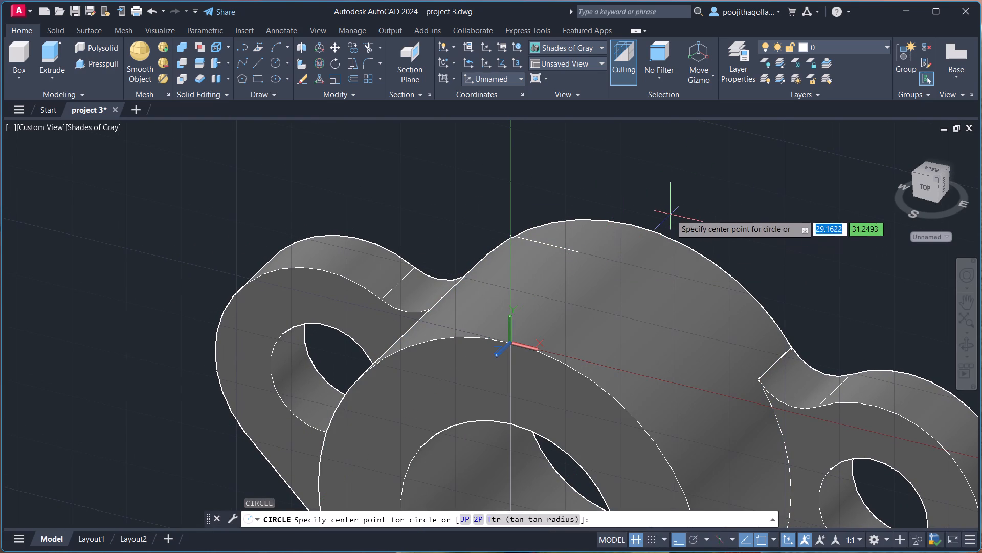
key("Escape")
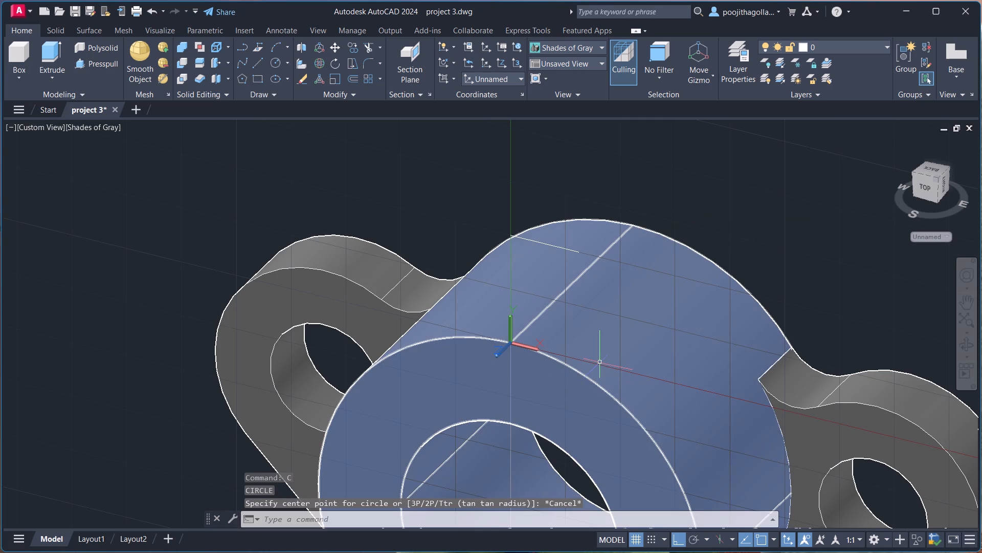
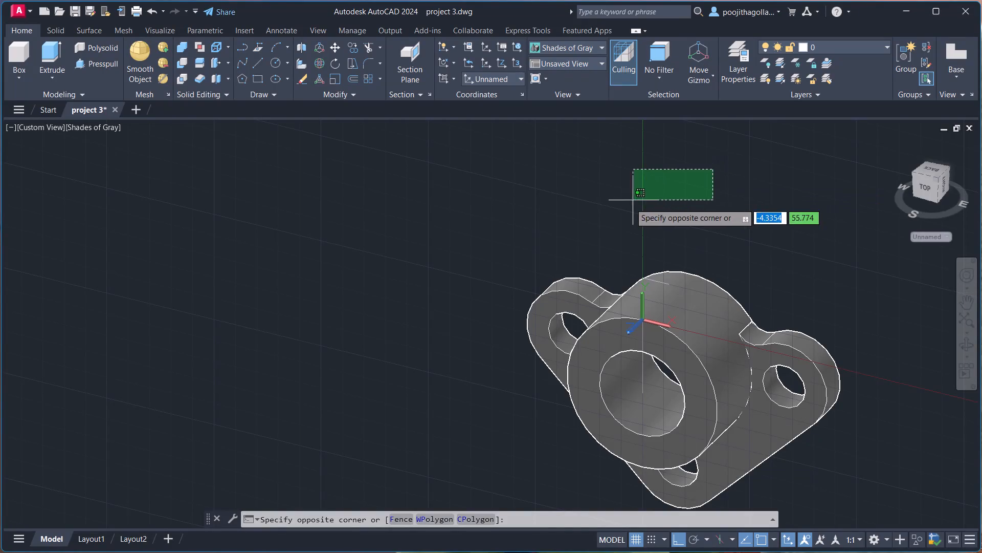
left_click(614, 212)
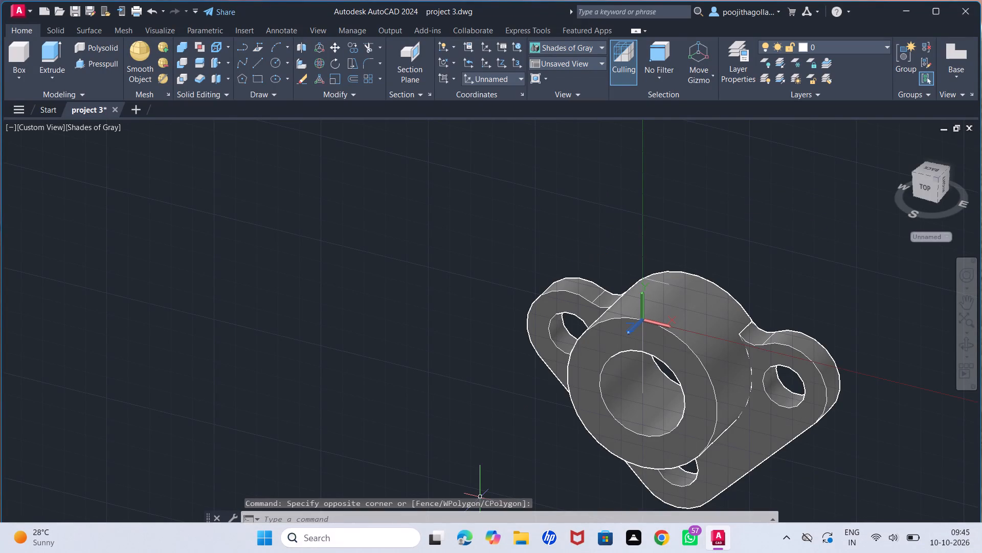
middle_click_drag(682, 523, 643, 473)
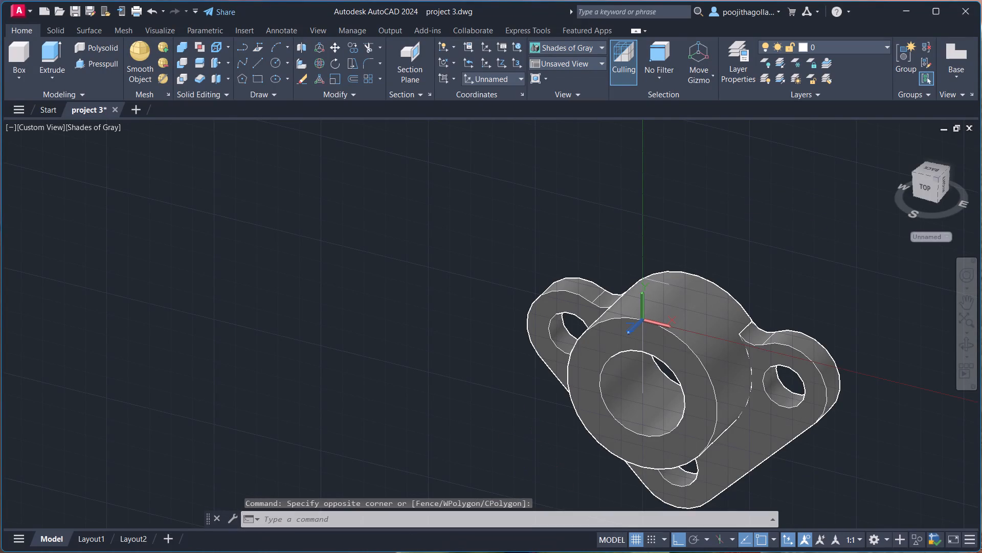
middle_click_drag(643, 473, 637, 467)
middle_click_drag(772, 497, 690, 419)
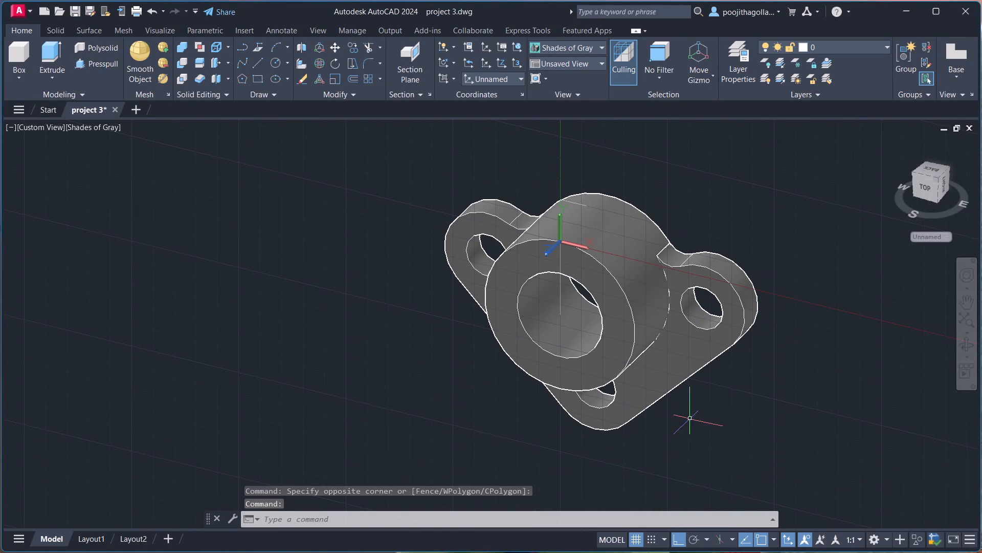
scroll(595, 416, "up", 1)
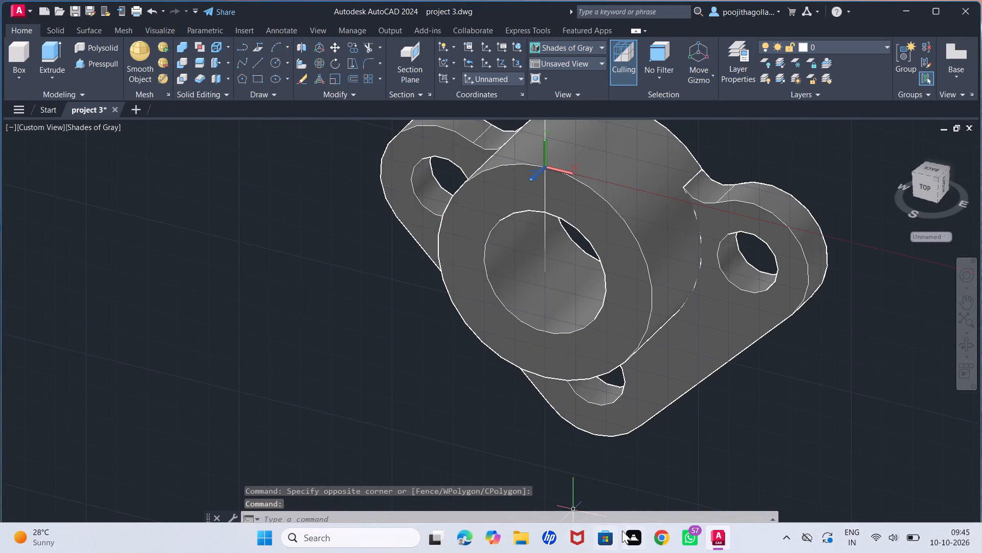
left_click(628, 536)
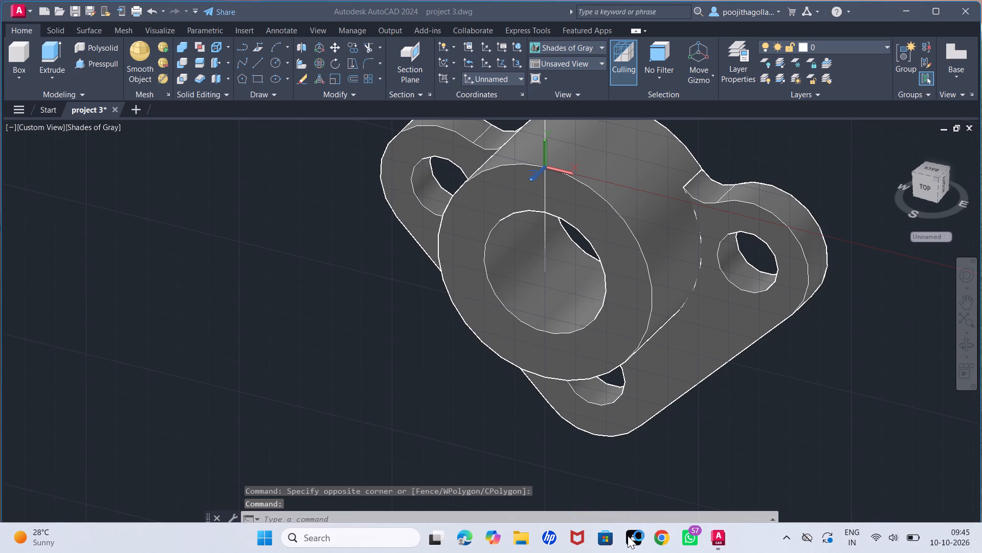
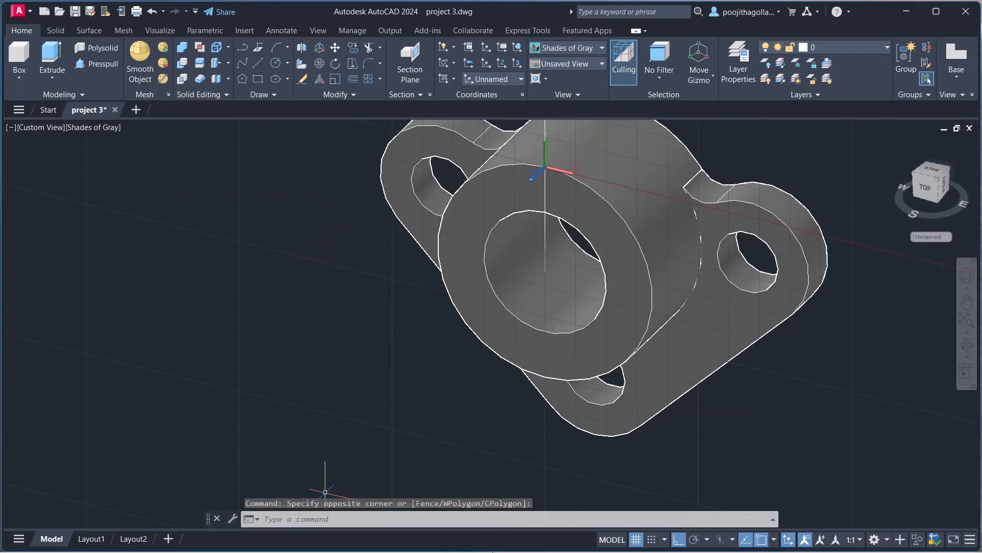
Delete the short line that runs along the X axis from the upper end of the vertical construction line.
middle_click_drag(658, 282, 596, 376)
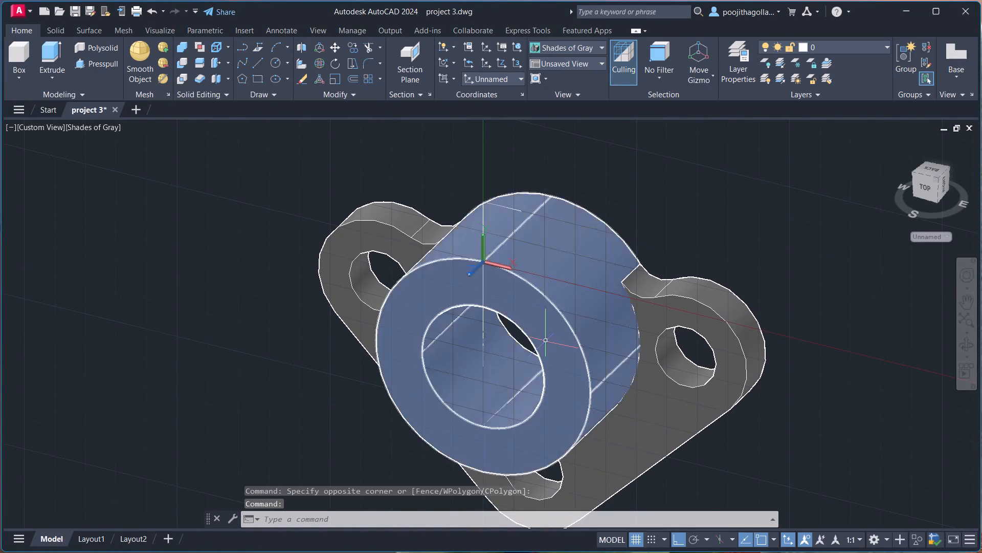
scroll(546, 341, "up", 1)
middle_click_drag(569, 297, 563, 449)
middle_click_drag(590, 348, 582, 312)
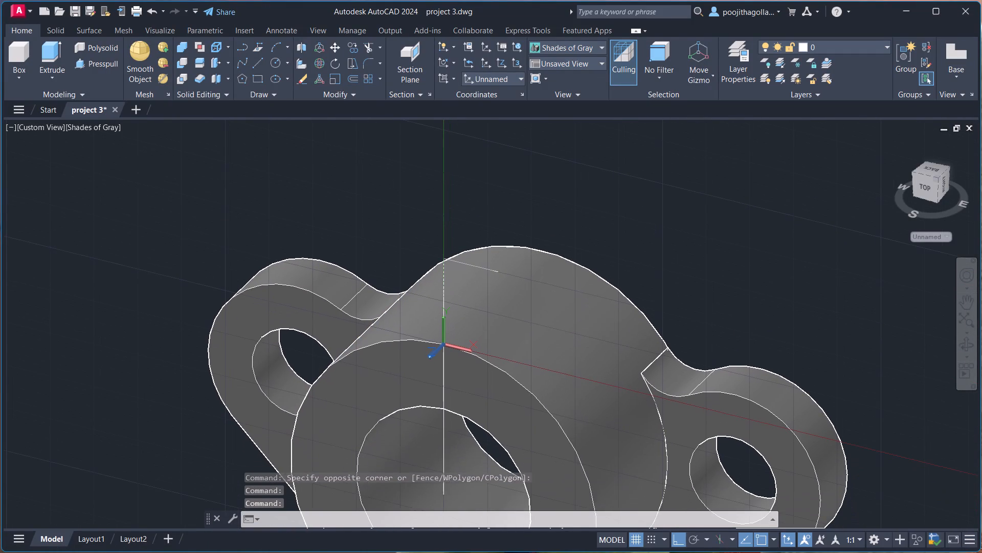
middle_click_drag(544, 335, 542, 312)
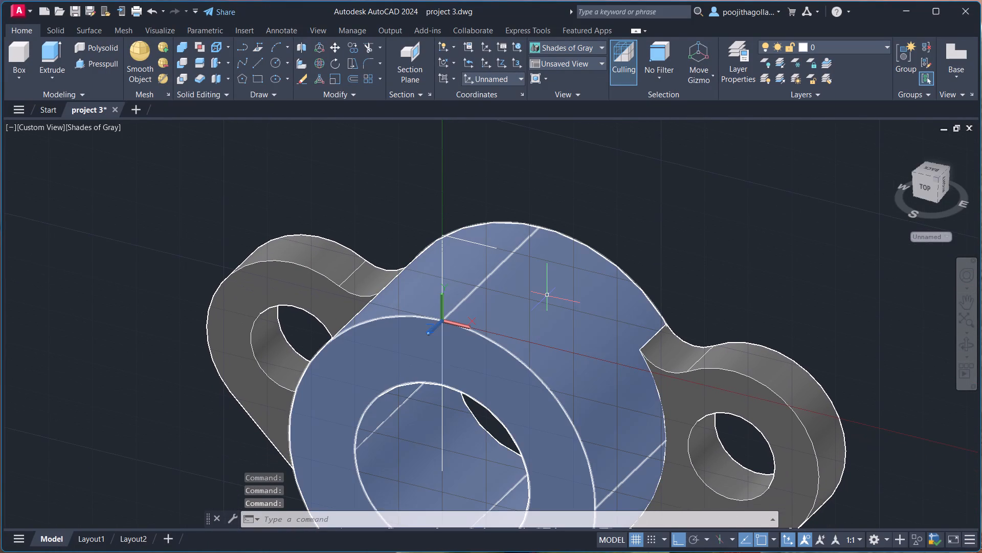
middle_click_drag(547, 315, 527, 290)
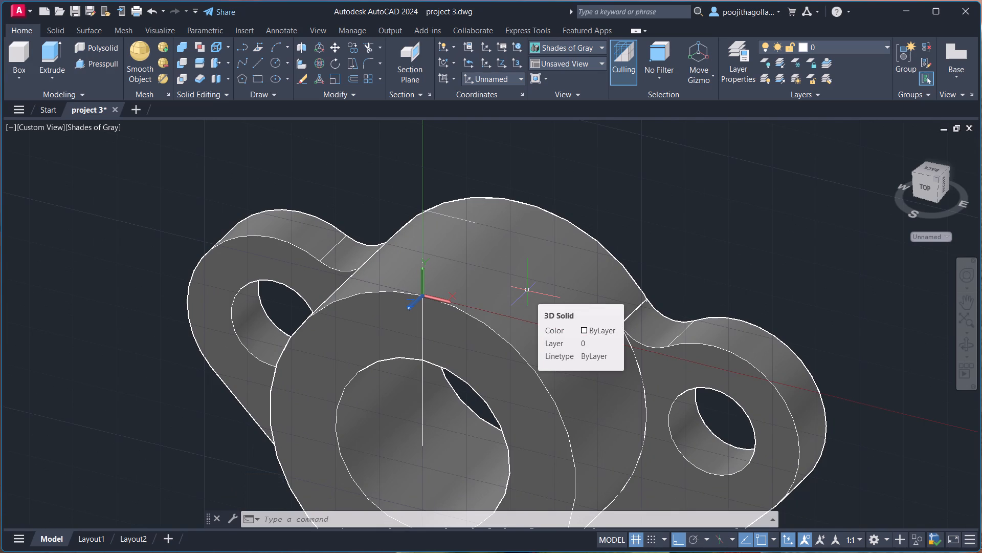
middle_click_drag(534, 358, 517, 316)
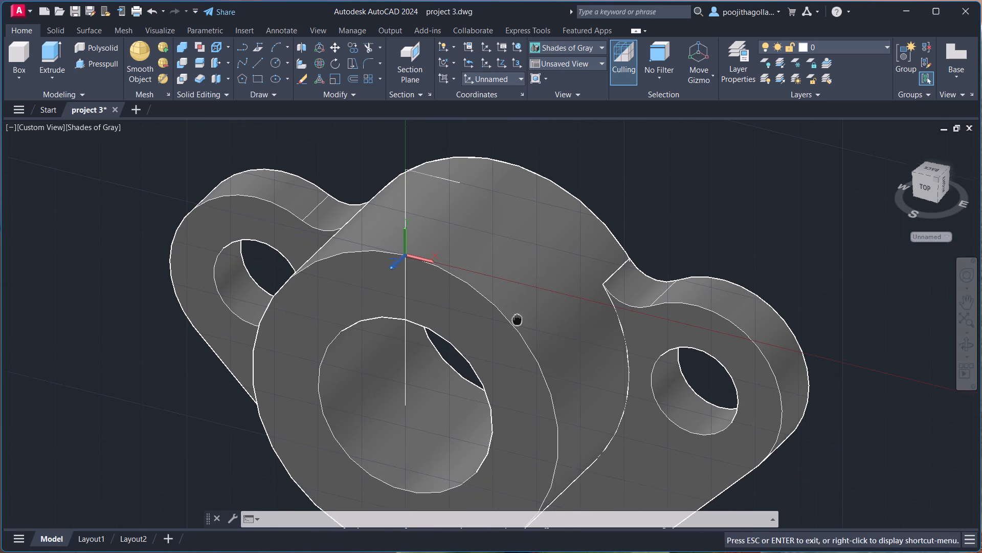
middle_click_drag(517, 316, 517, 315)
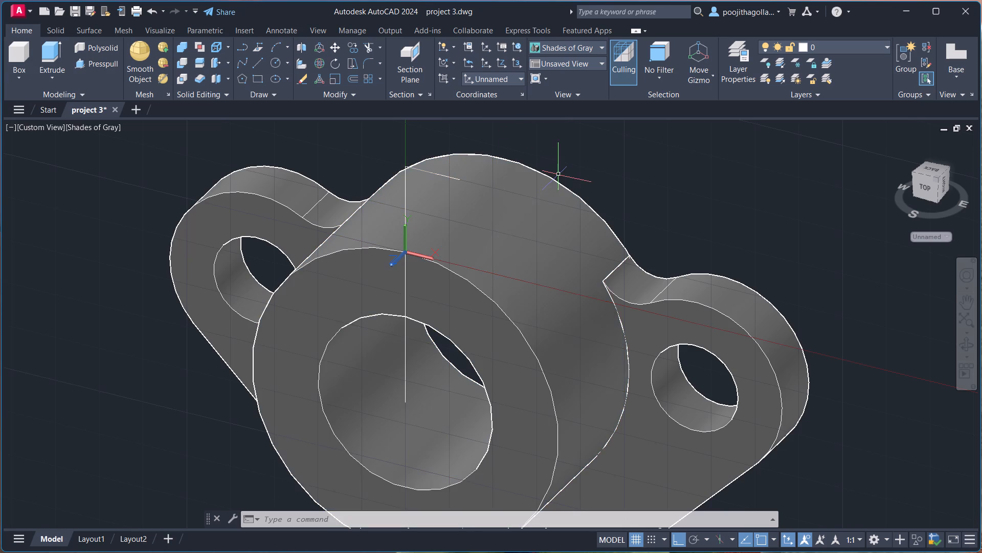
middle_click_drag(579, 164, 581, 168)
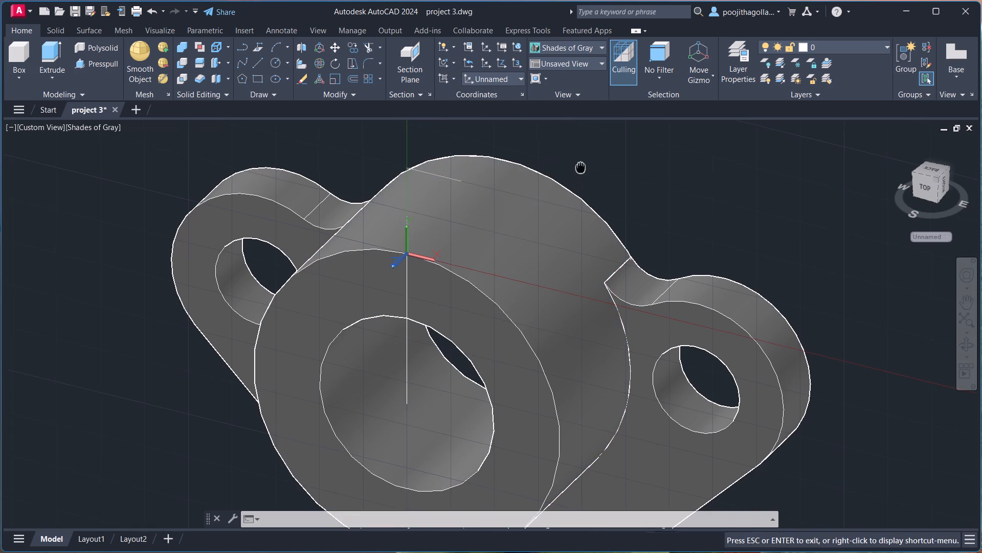
middle_click_drag(581, 168, 565, 258)
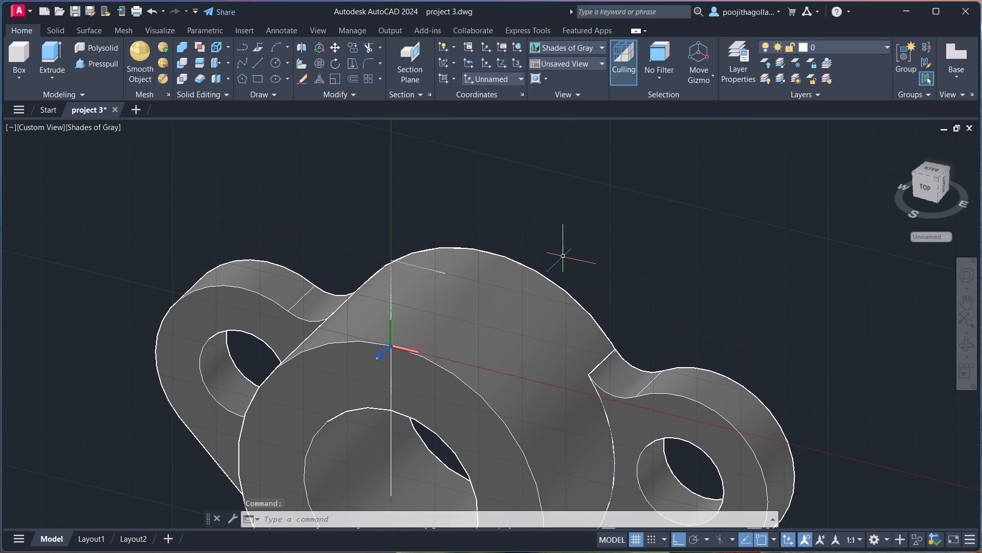
left_click(438, 273)
key("Delete")
Draw a 15-unit line from the upper end of the vertical construction line along the negative Z direction.
key("l")
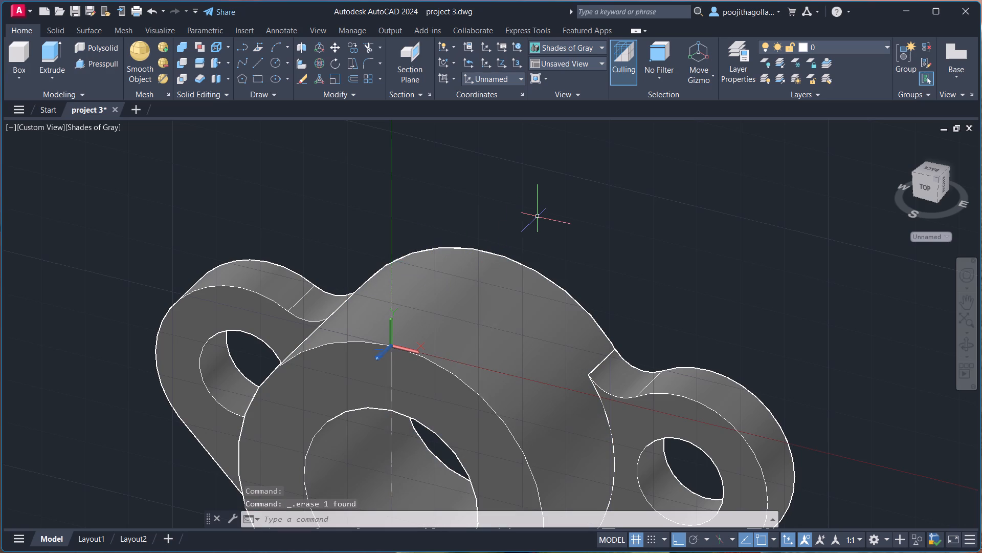
key("Return")
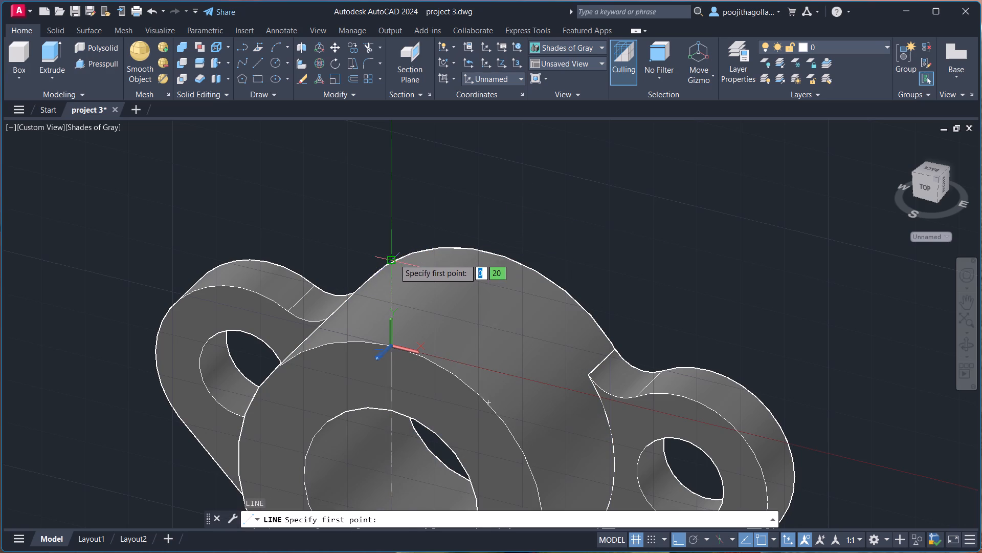
left_click(394, 259)
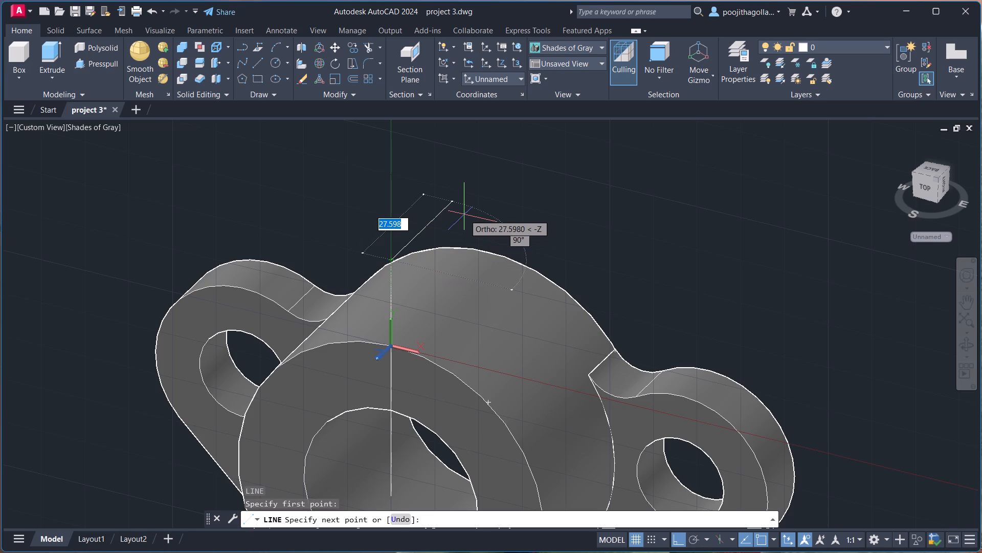
type("15")
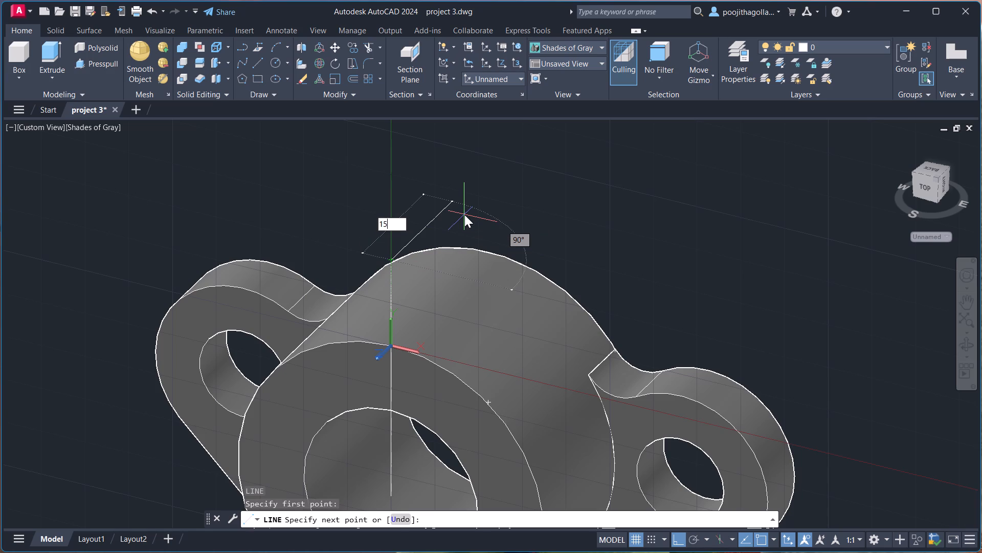
key("Return")
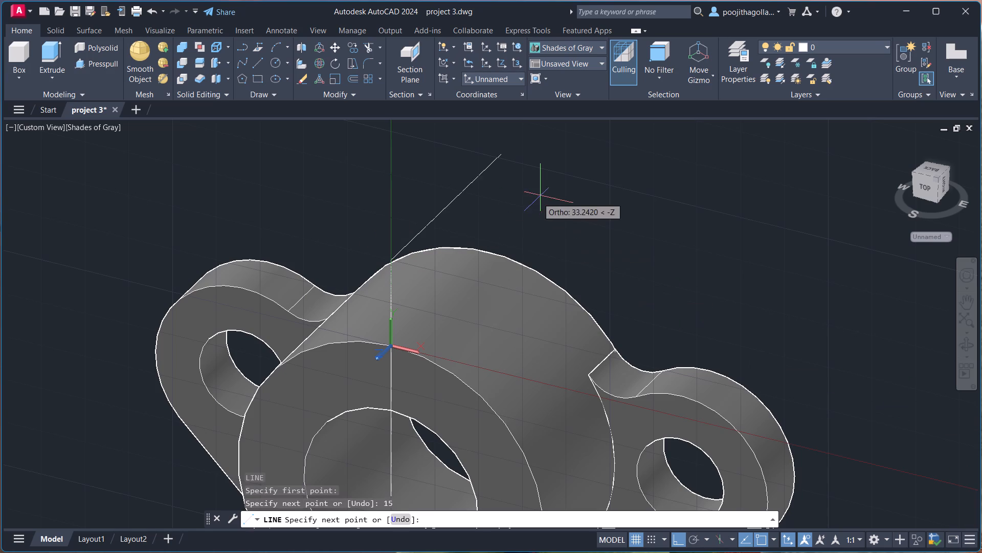
key("Escape")
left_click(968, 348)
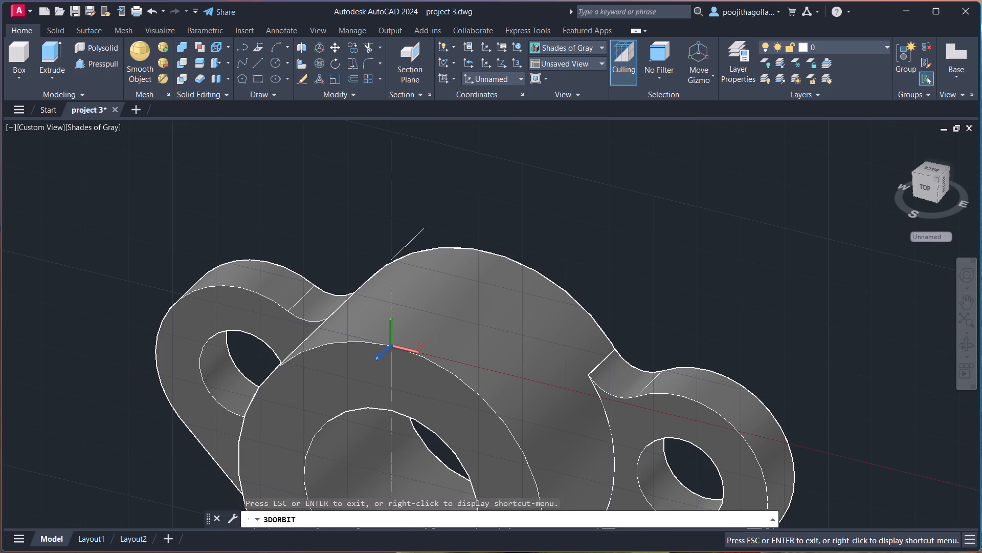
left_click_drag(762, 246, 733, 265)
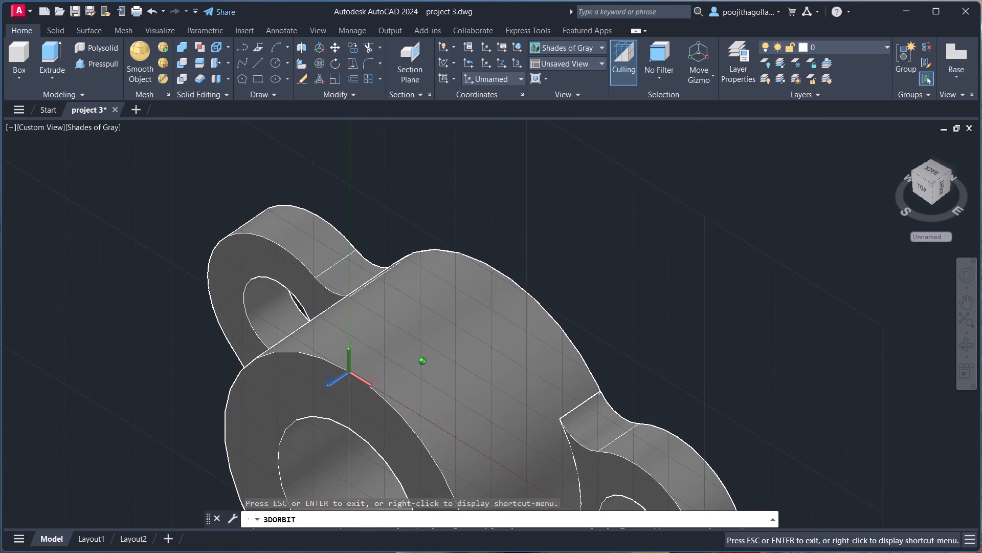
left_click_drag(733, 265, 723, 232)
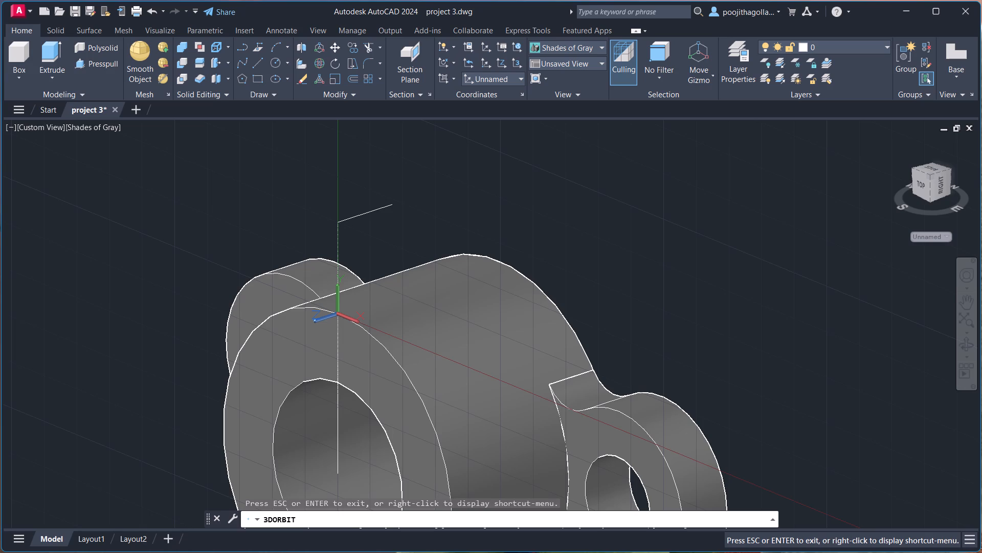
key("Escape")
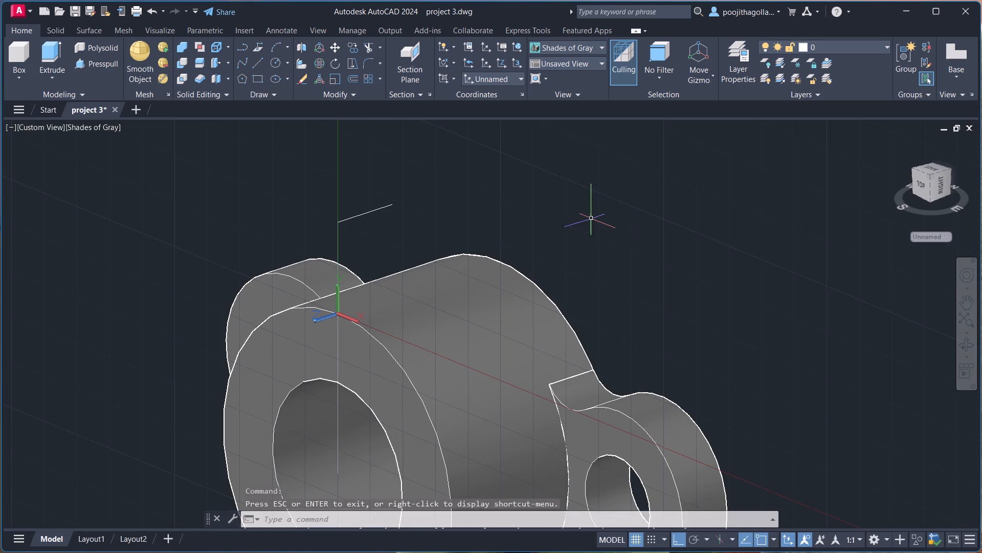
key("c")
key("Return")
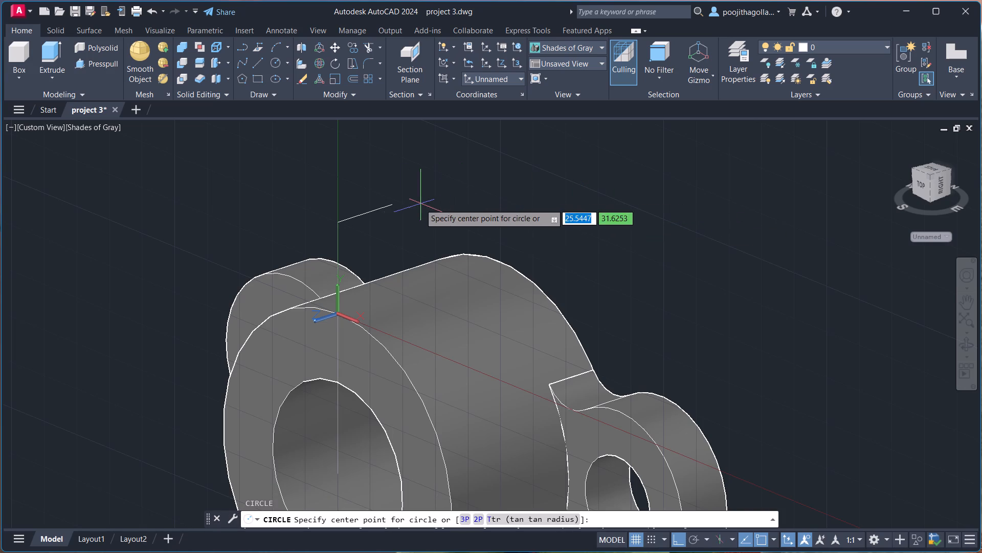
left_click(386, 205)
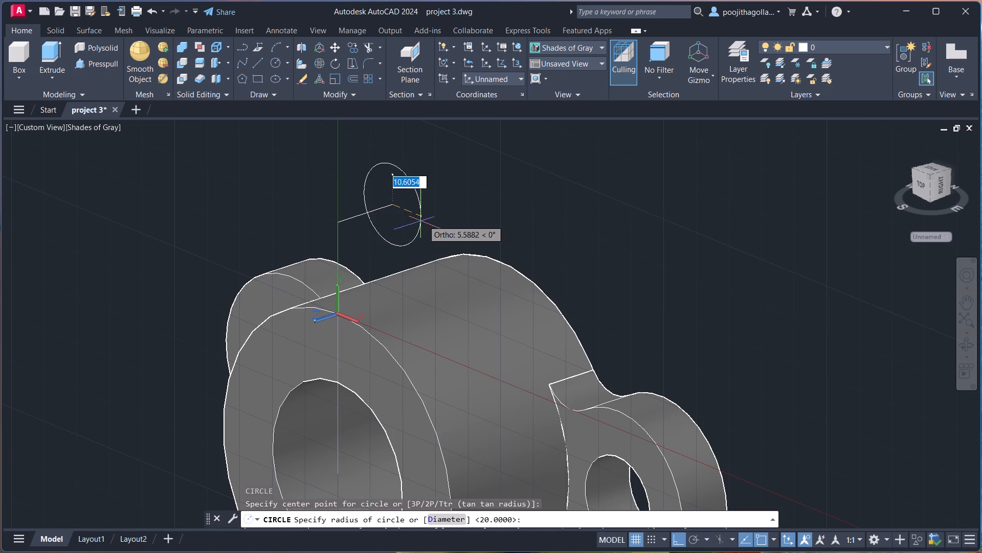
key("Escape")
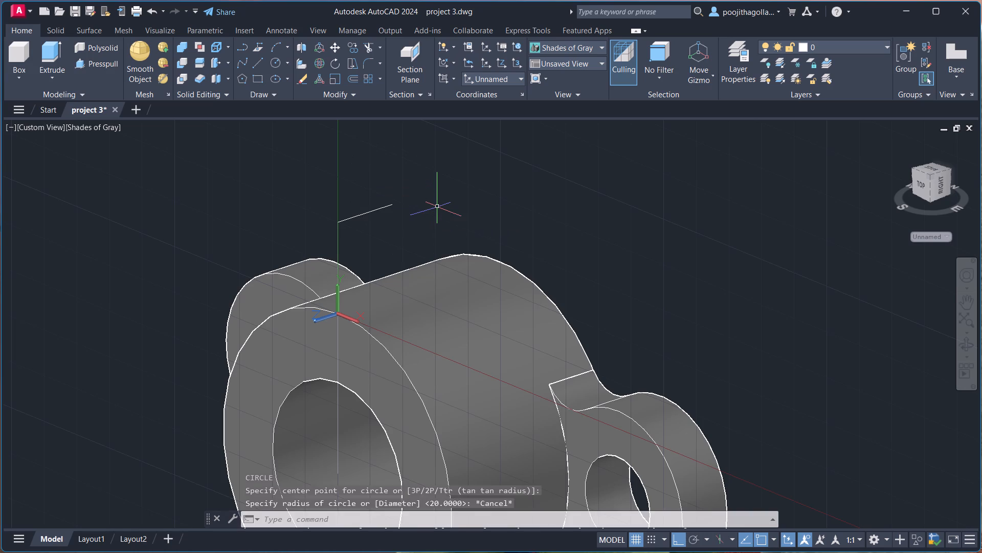
Redefine the UCS with its origin about 38 units up the Y axis, X parallel to the 15-unit line and Y upward.
middle_click_drag(461, 223, 472, 259)
type("ucs")
key("Return")
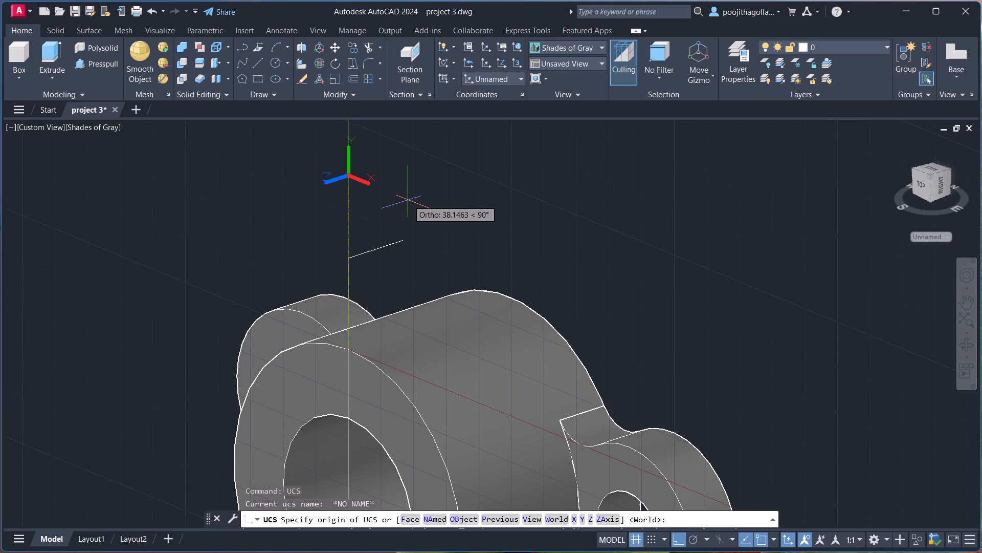
left_click(399, 201)
middle_click_drag(562, 179, 586, 286)
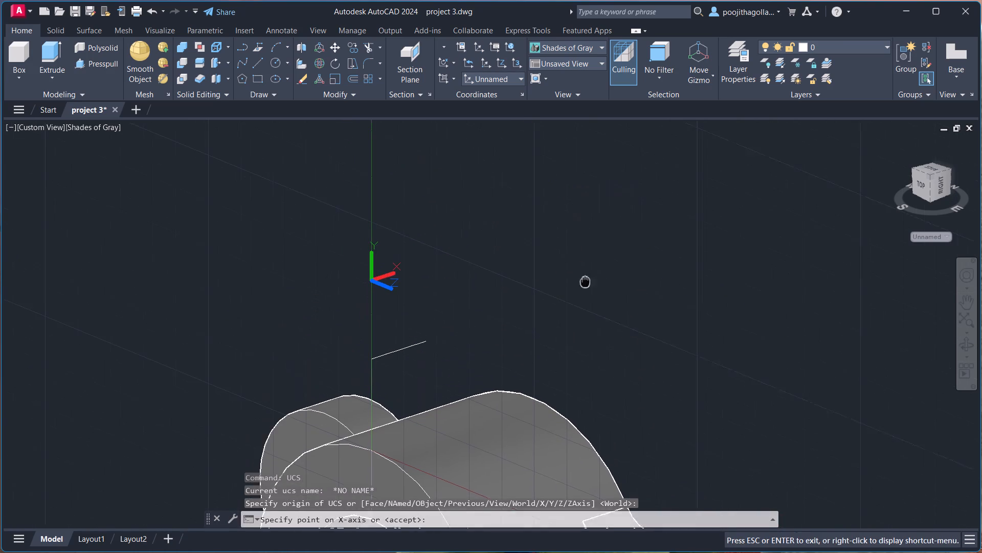
middle_click_drag(586, 286, 591, 296)
left_click(681, 238)
left_click(396, 153)
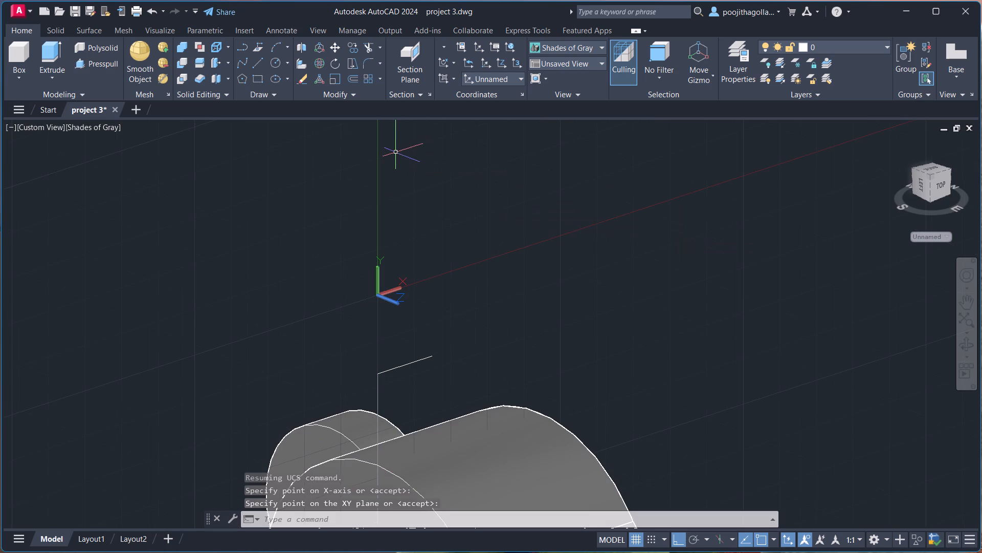
key("Escape")
Draw a circle of radius 15 centred on the free end of the 15-unit line above the boss.
middle_click_drag(460, 296, 434, 244)
key("c")
key("Return")
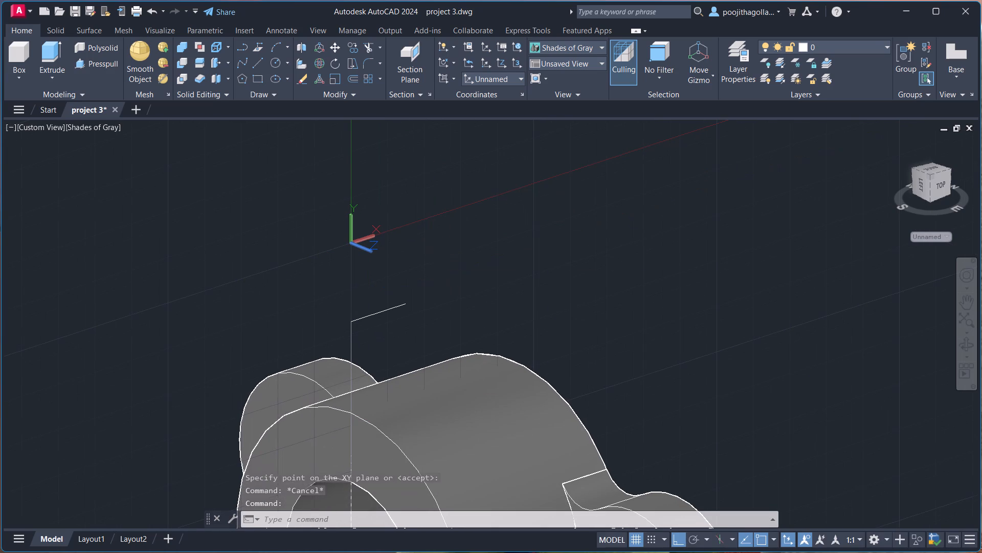
left_click(403, 306)
middle_click_drag(420, 337, 451, 286)
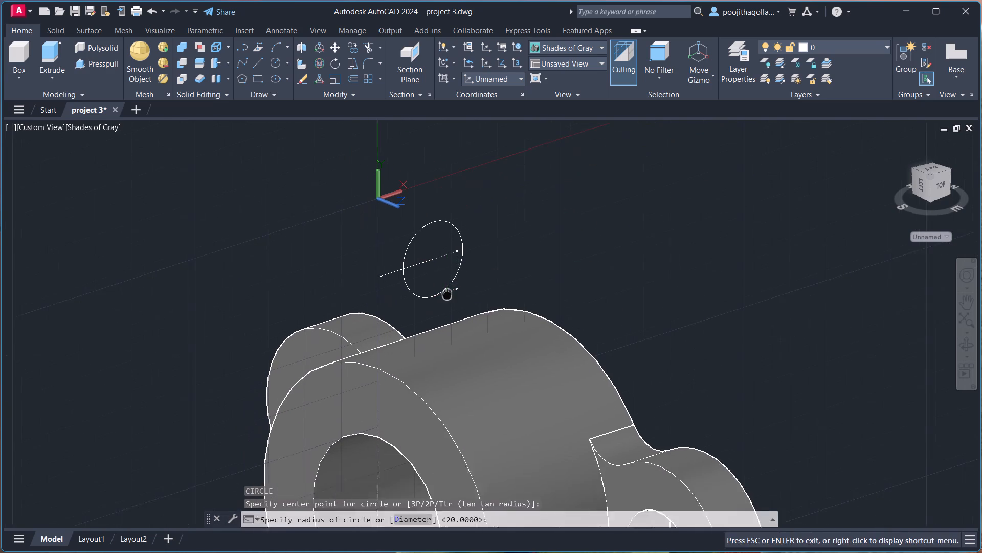
middle_click_drag(451, 286, 457, 281)
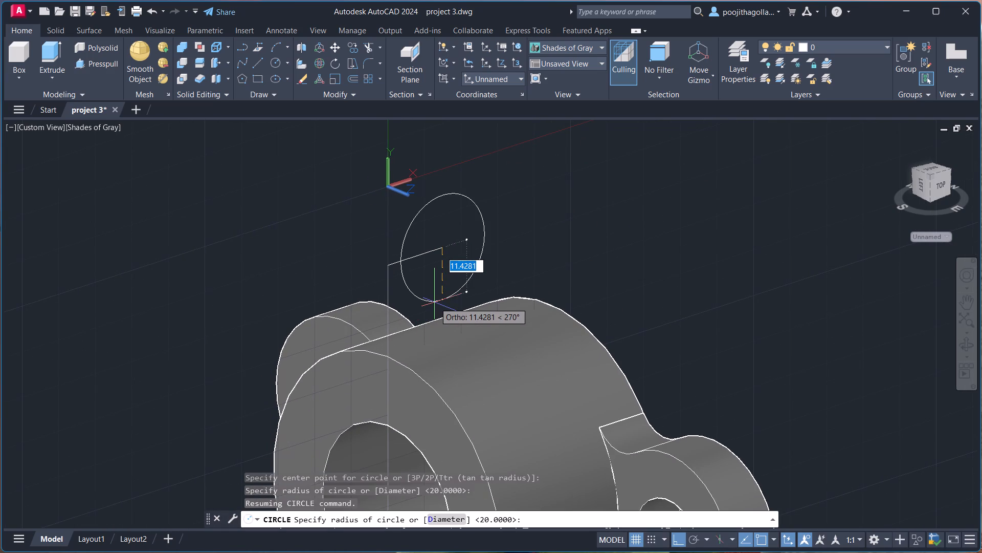
type("15")
key("Return")
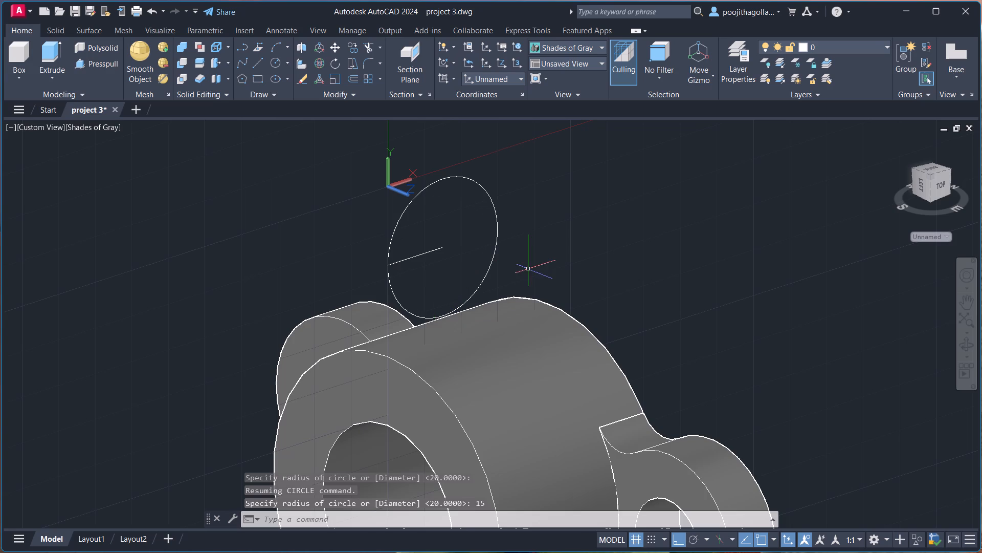
Draw a concentric circle of radius 7.5 at the centre of the radius 15 circle.
middle_click_drag(534, 252, 554, 196)
scroll(544, 205, "up", 2)
middle_click_drag(544, 207, 538, 243)
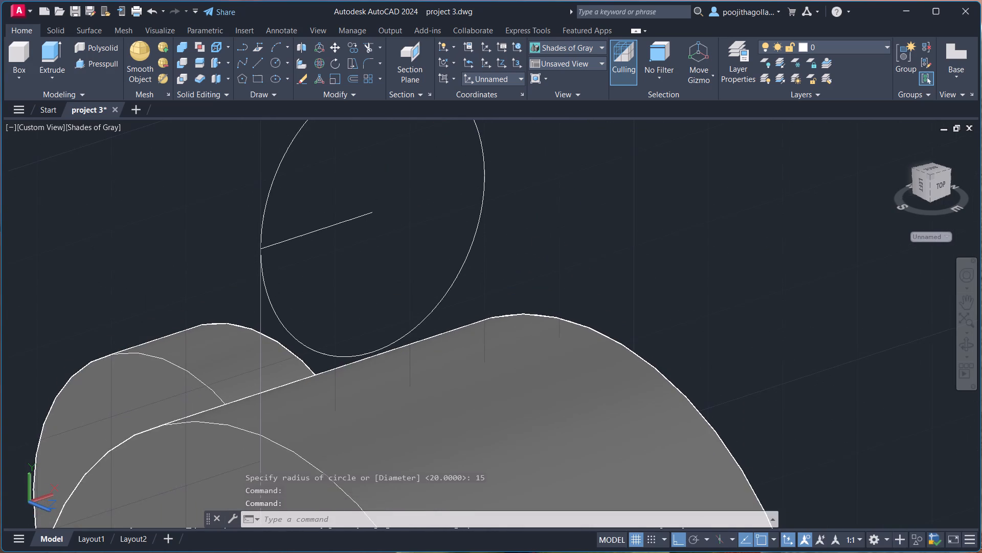
scroll(538, 243, "down", 1)
middle_click_drag(540, 250, 540, 230)
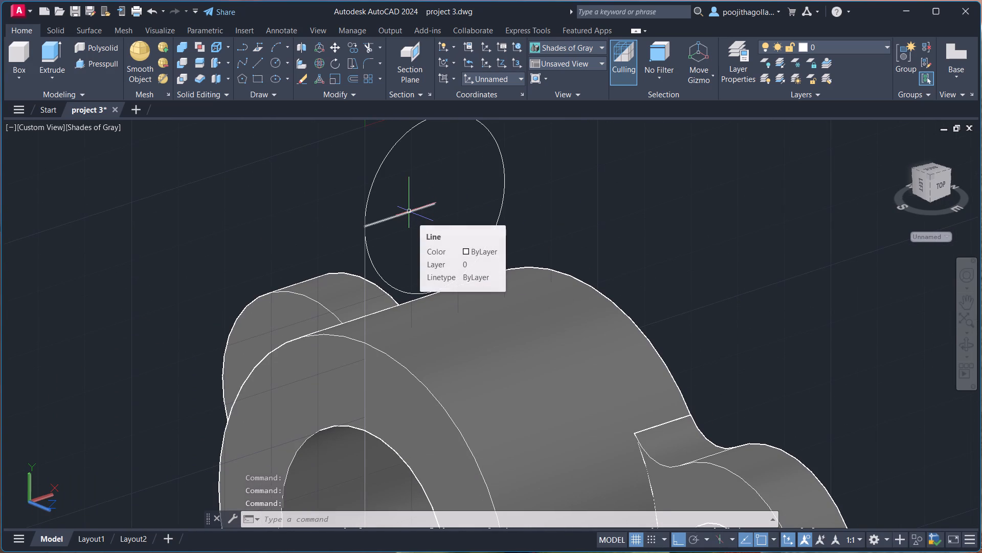
scroll(409, 211, "down", 1)
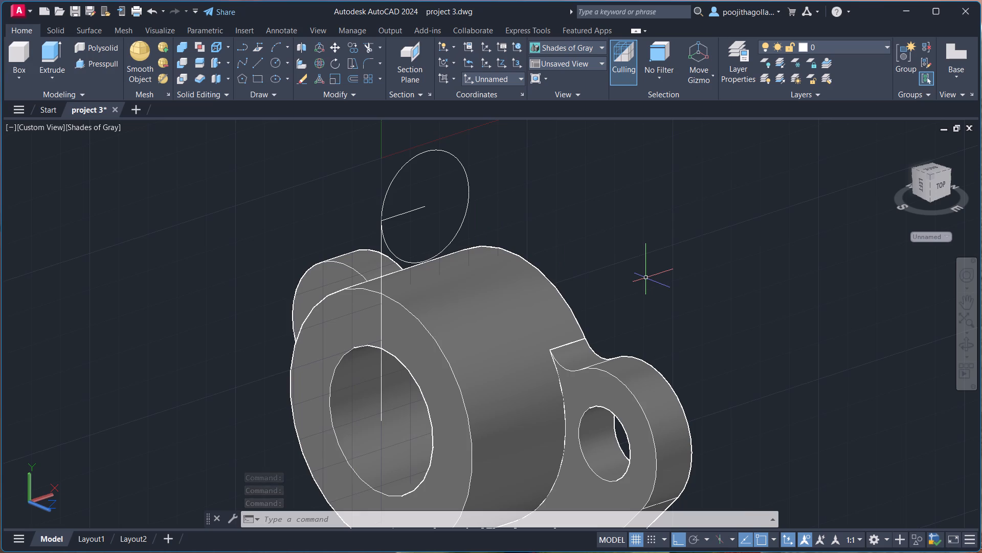
key("c")
key("Return")
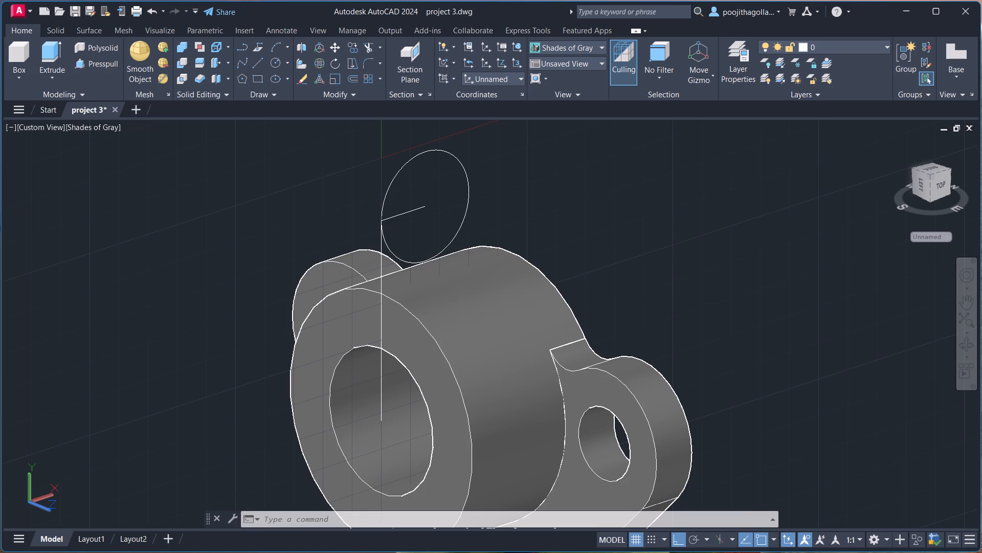
left_click(425, 205)
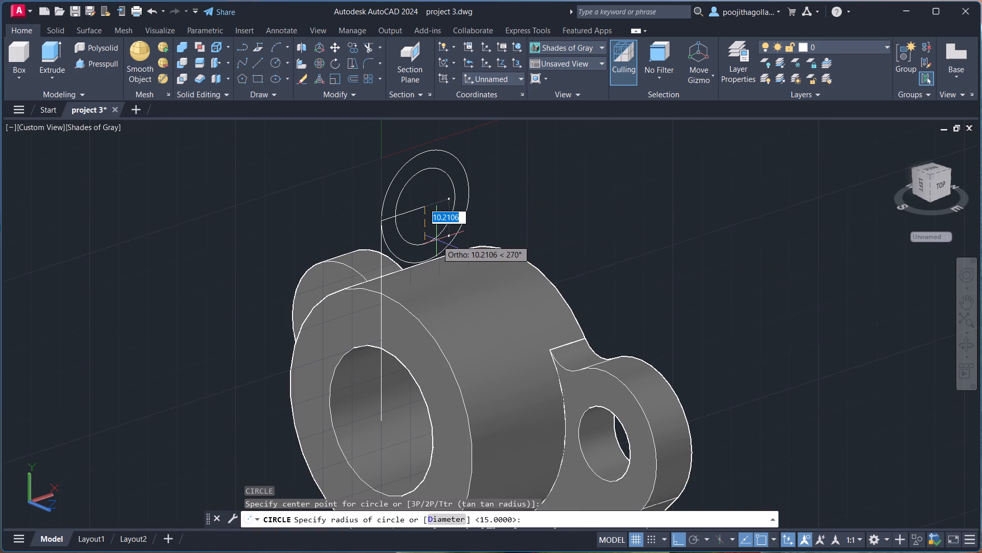
type("7.5")
key("Return")
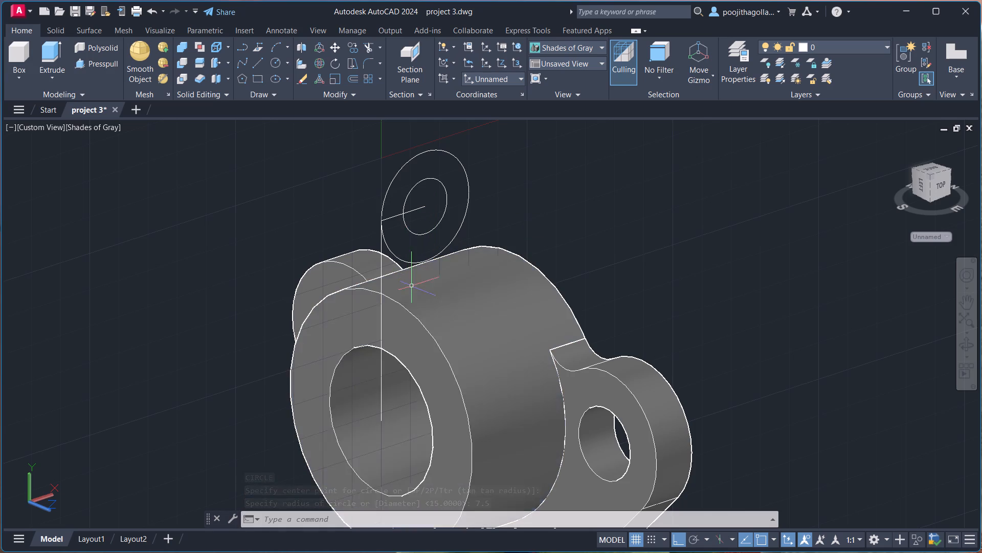
Examine the position of the two concentric circles relative to the central boss from several angles.
middle_click_drag(478, 285, 500, 312)
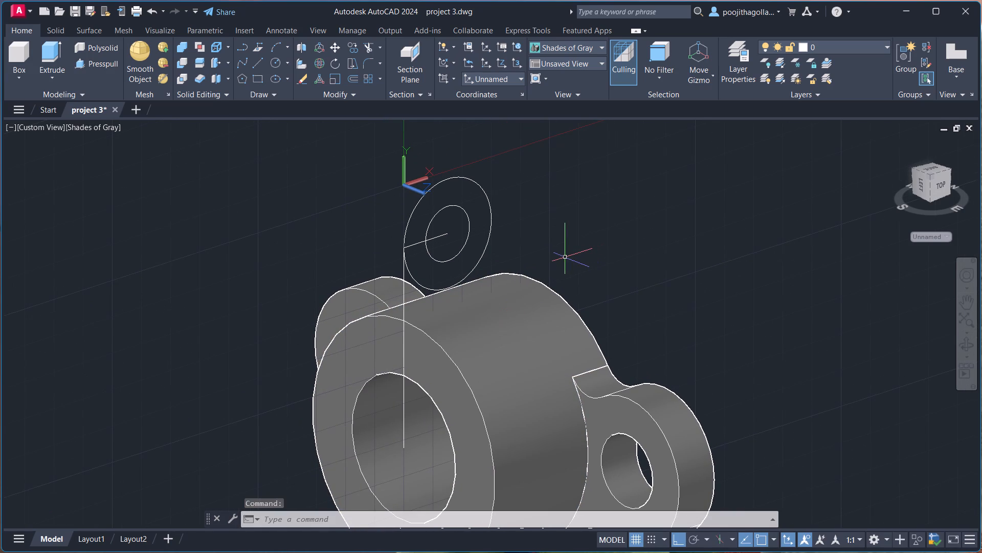
left_click(964, 349)
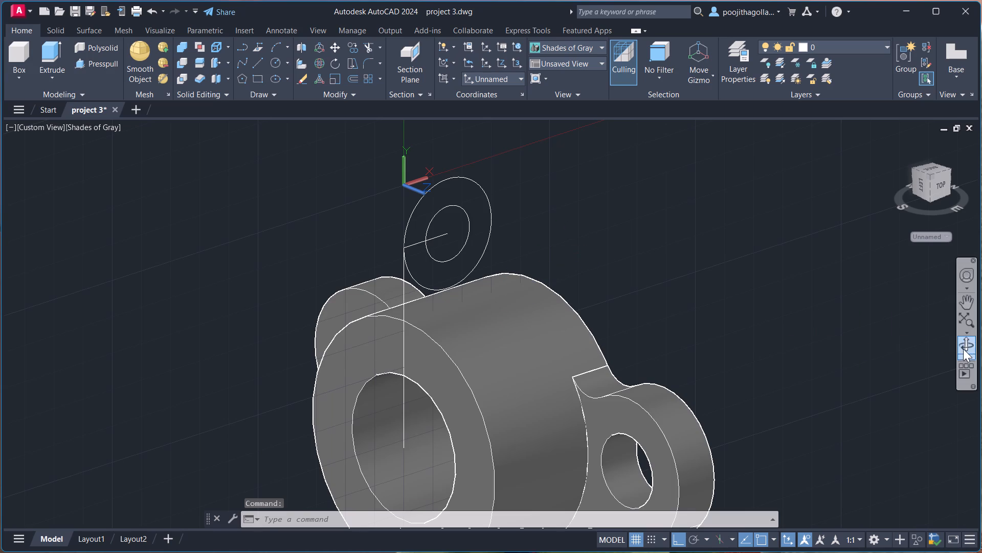
left_click_drag(753, 316, 670, 356)
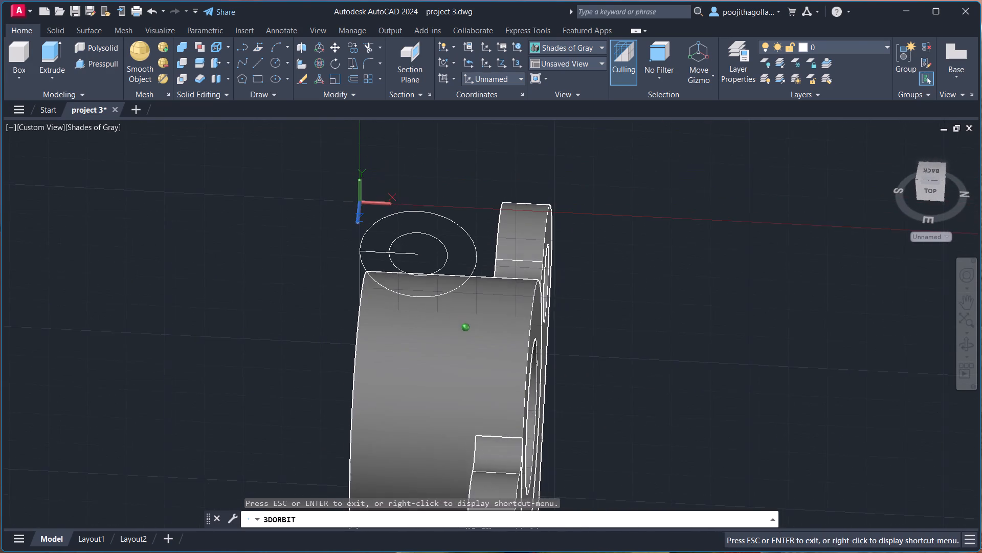
left_click_drag(670, 356, 712, 345)
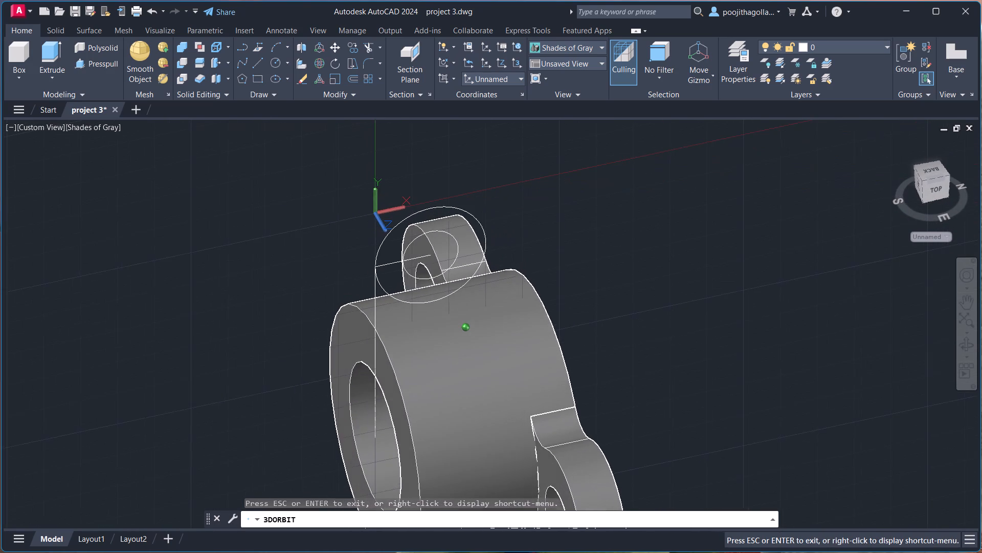
left_click_drag(712, 345, 719, 355)
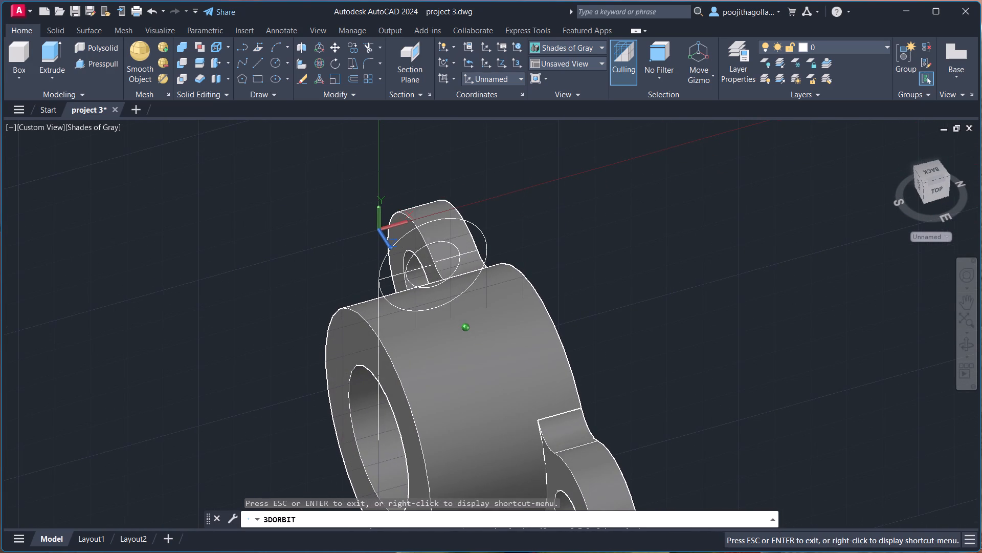
left_click_drag(719, 355, 705, 337)
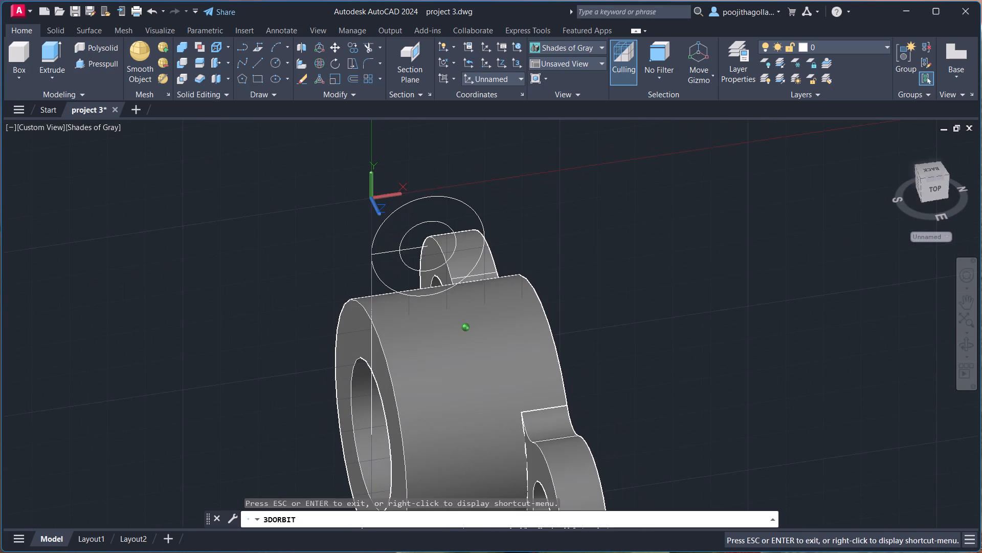
left_click_drag(705, 337, 719, 339)
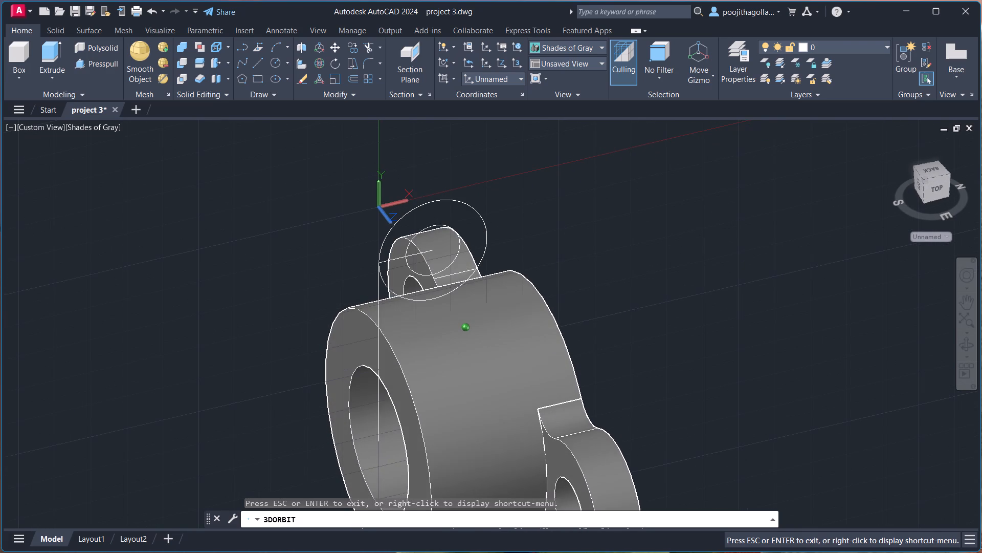
left_click_drag(719, 339, 723, 334)
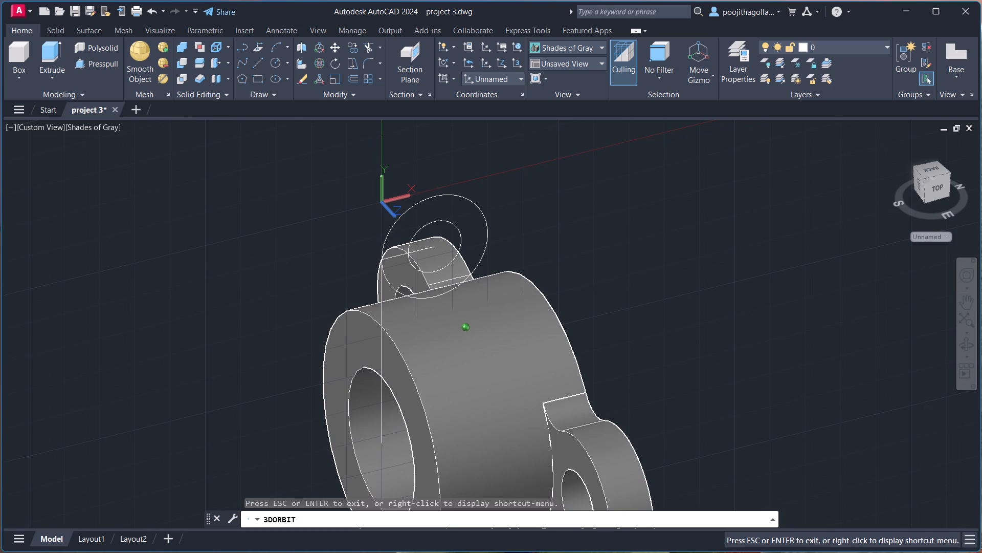
left_click_drag(723, 334, 721, 333)
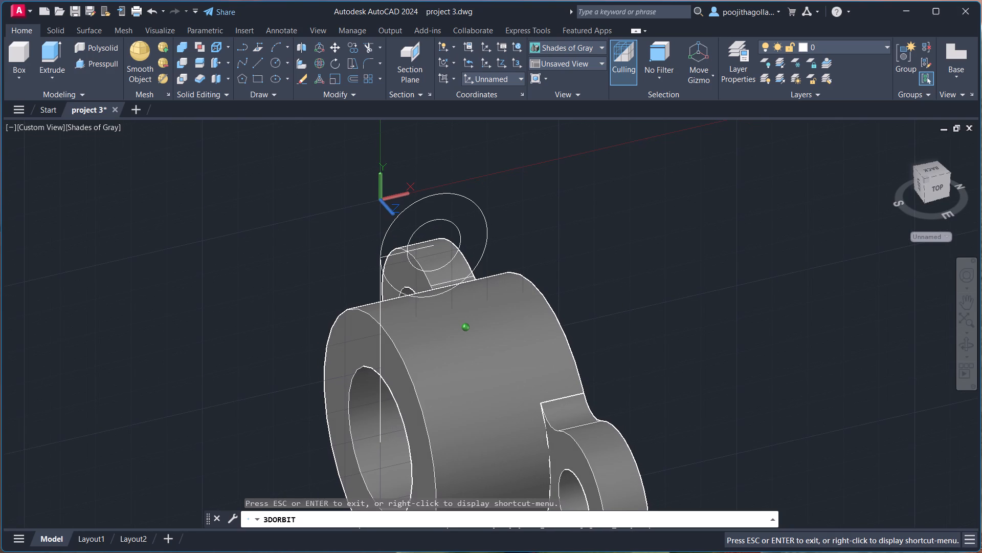
left_click_drag(721, 333, 722, 333)
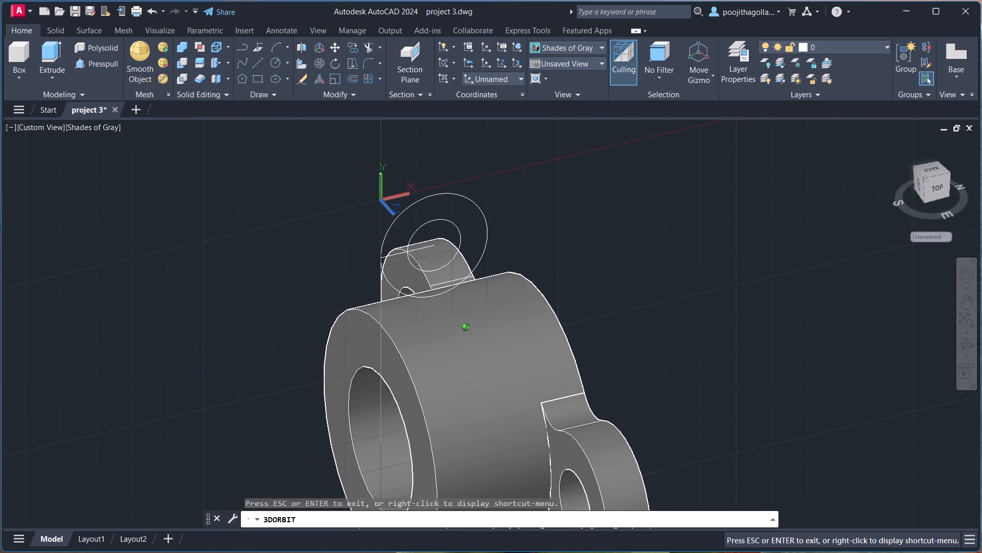
left_click_drag(722, 333, 720, 318)
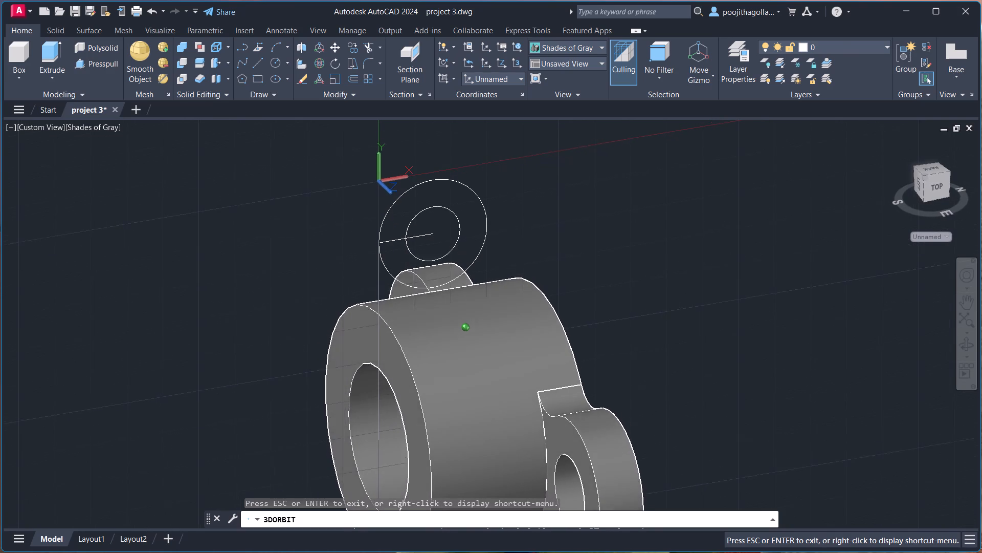
left_click_drag(720, 318, 726, 316)
left_click_drag(726, 316, 729, 307)
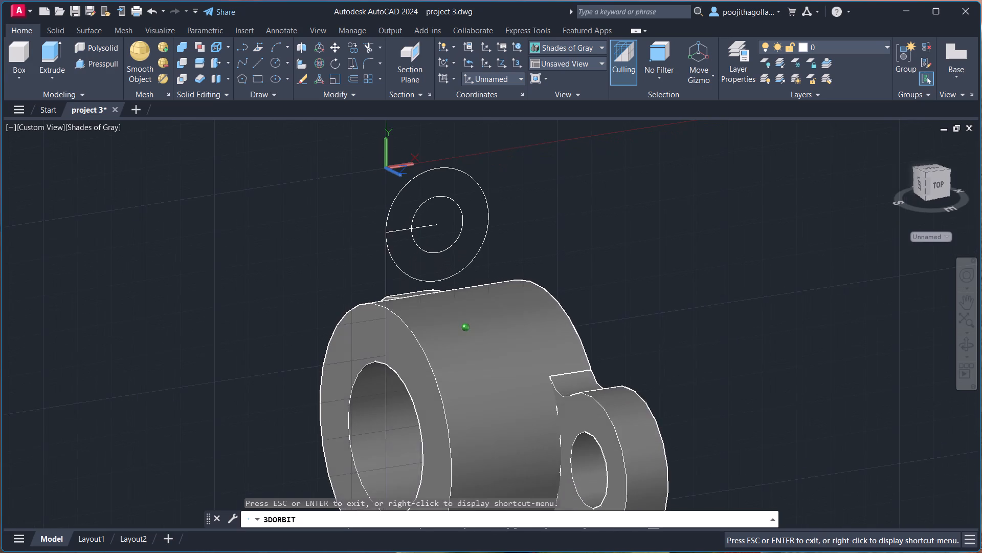
left_click_drag(729, 307, 718, 298)
key("Escape")
middle_click_drag(718, 298, 719, 306)
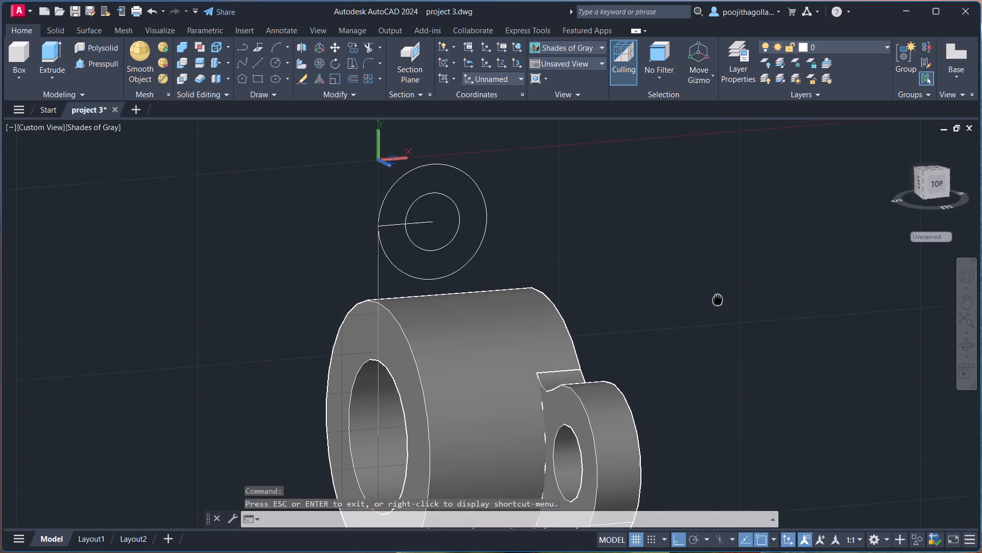
middle_click_drag(719, 306, 730, 344)
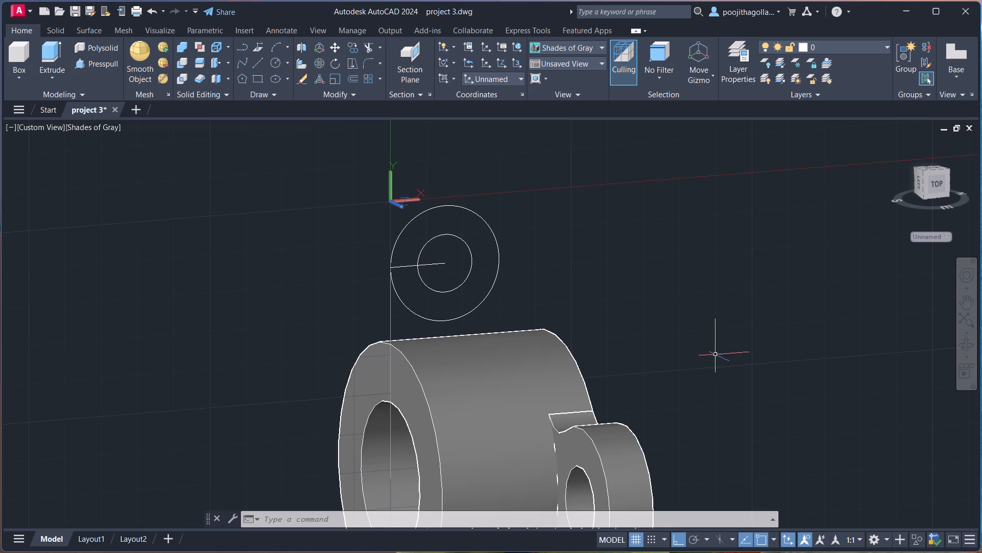
middle_click_drag(712, 391, 721, 409)
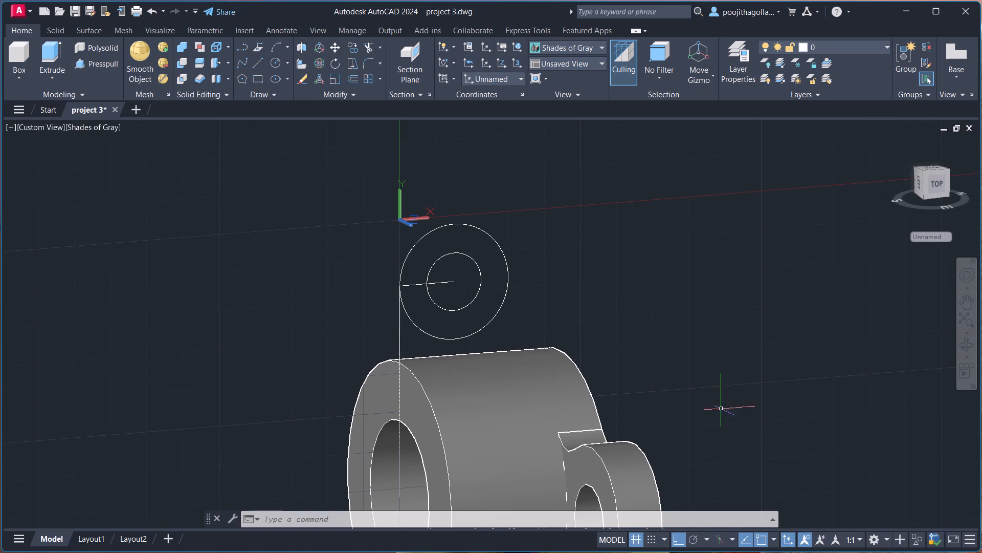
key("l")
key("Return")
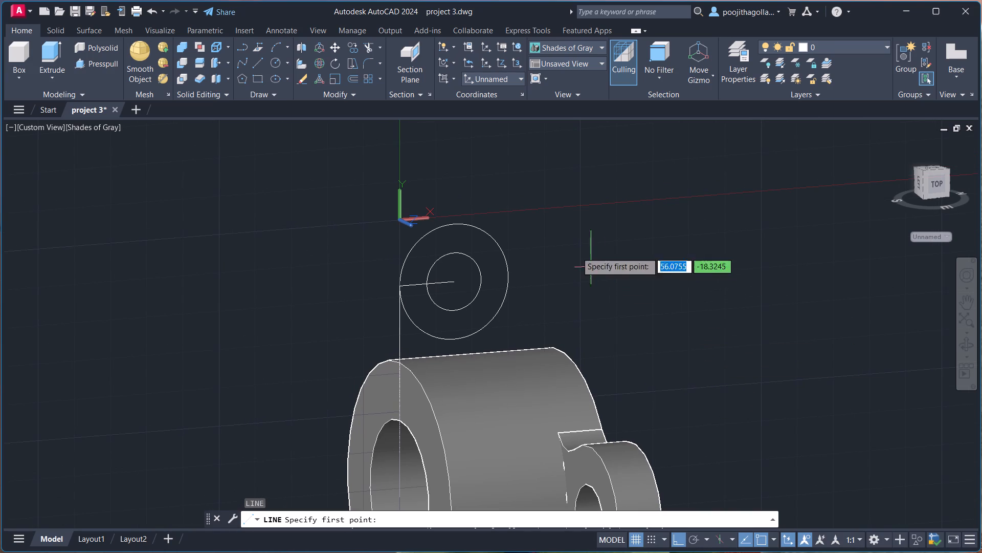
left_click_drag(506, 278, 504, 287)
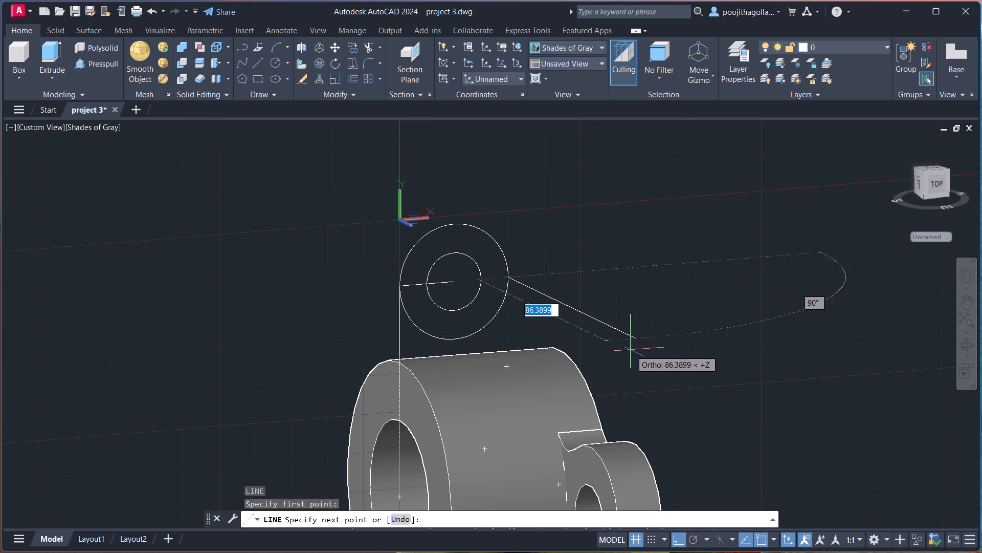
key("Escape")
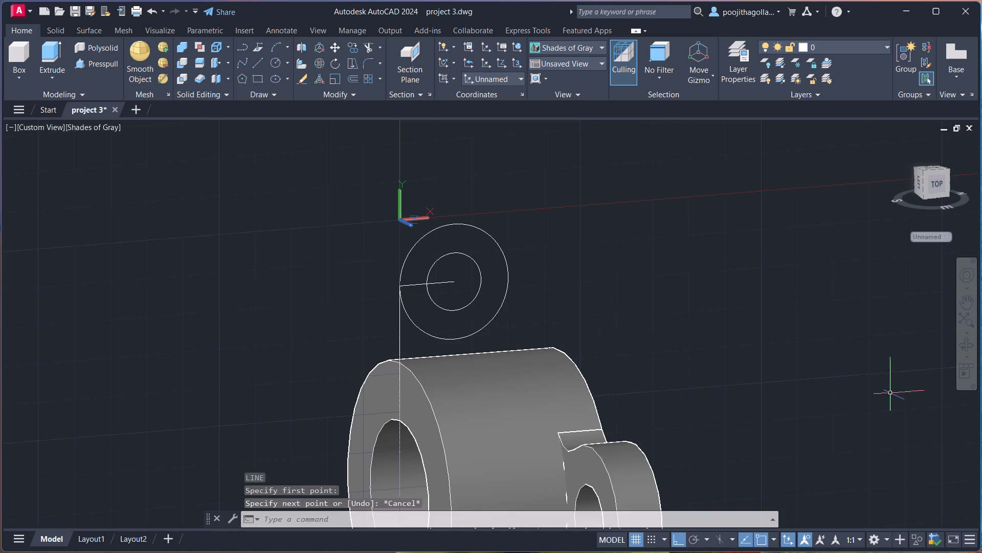
Draw a line along the positive X direction from where the vertical construction line crosses the boss's front edge, running past the boss's far end.
left_click(966, 349)
left_click_drag(760, 323, 676, 350)
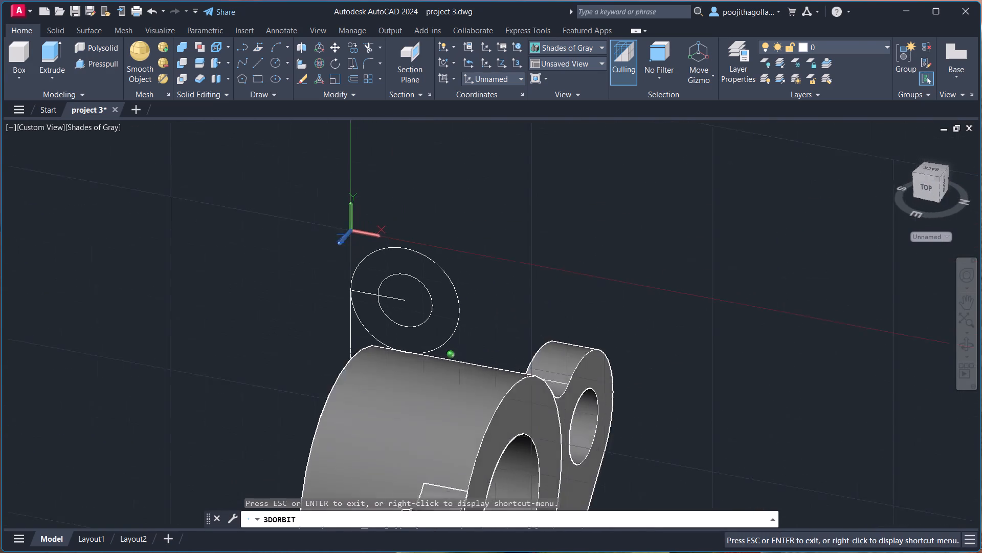
left_click_drag(676, 350, 567, 342)
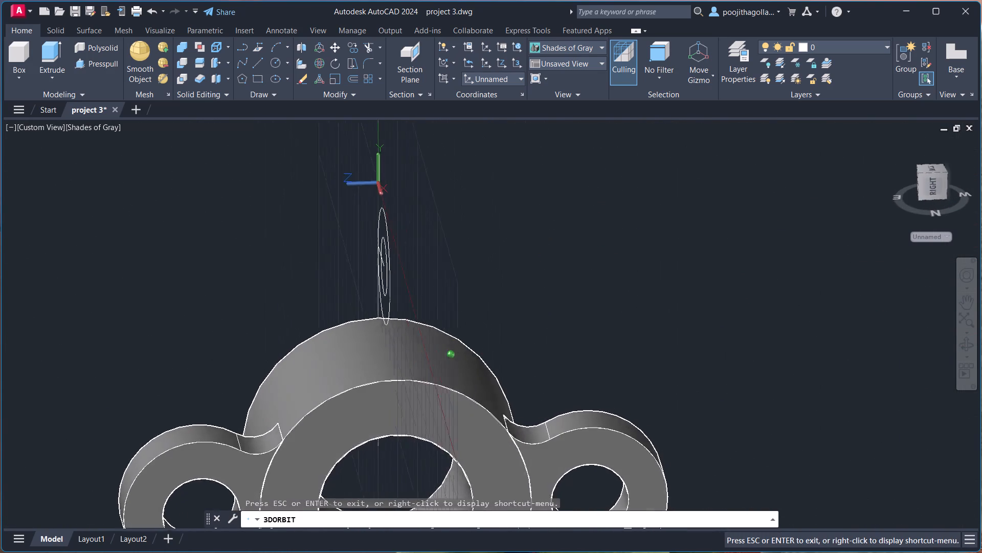
left_click_drag(567, 342, 733, 377)
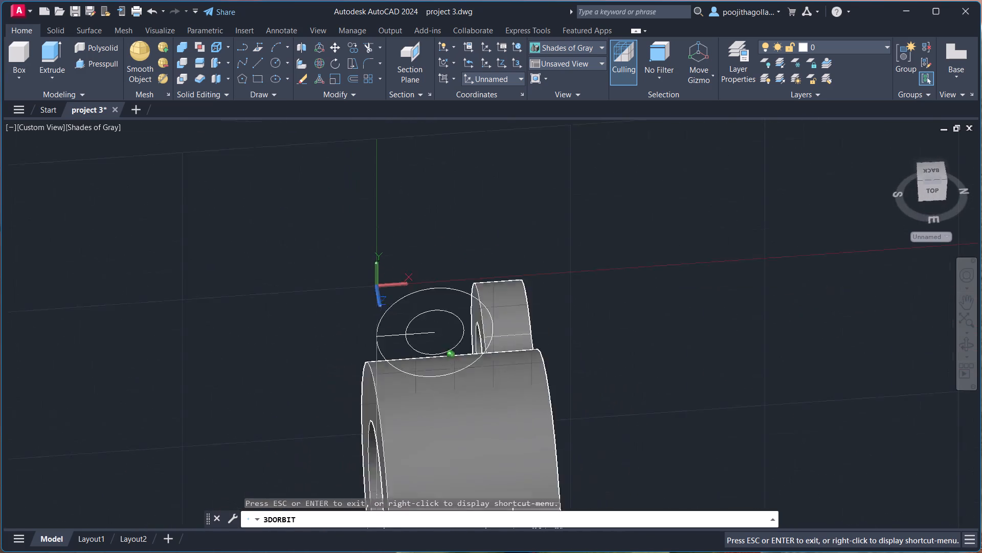
left_click_drag(733, 377, 779, 352)
key("Escape")
key("l")
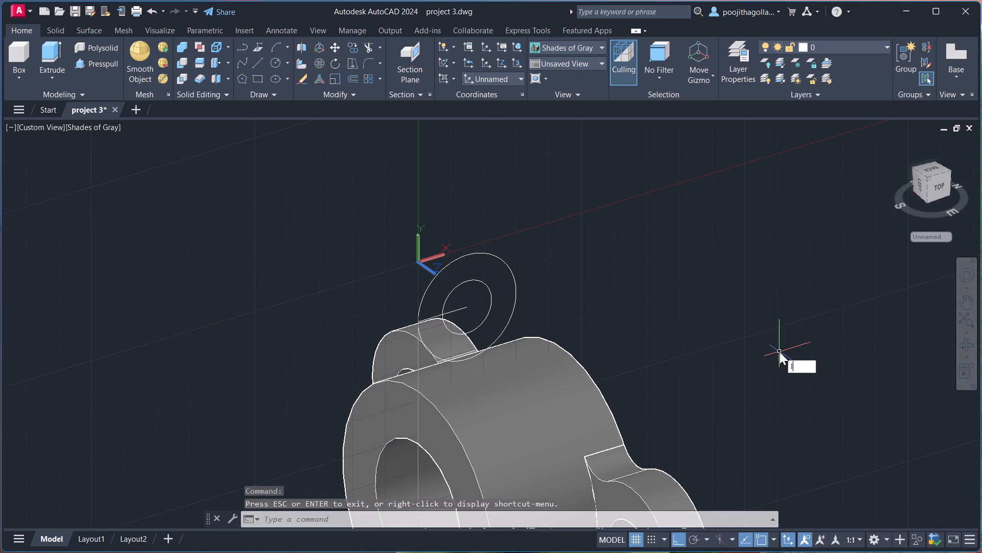
key("Return")
left_click(418, 394)
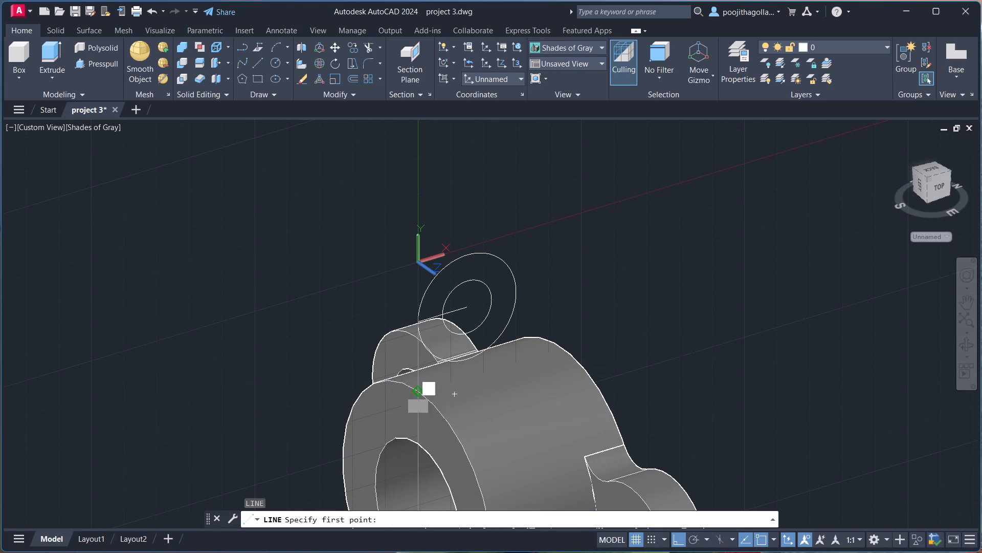
left_click(630, 365)
key("Escape")
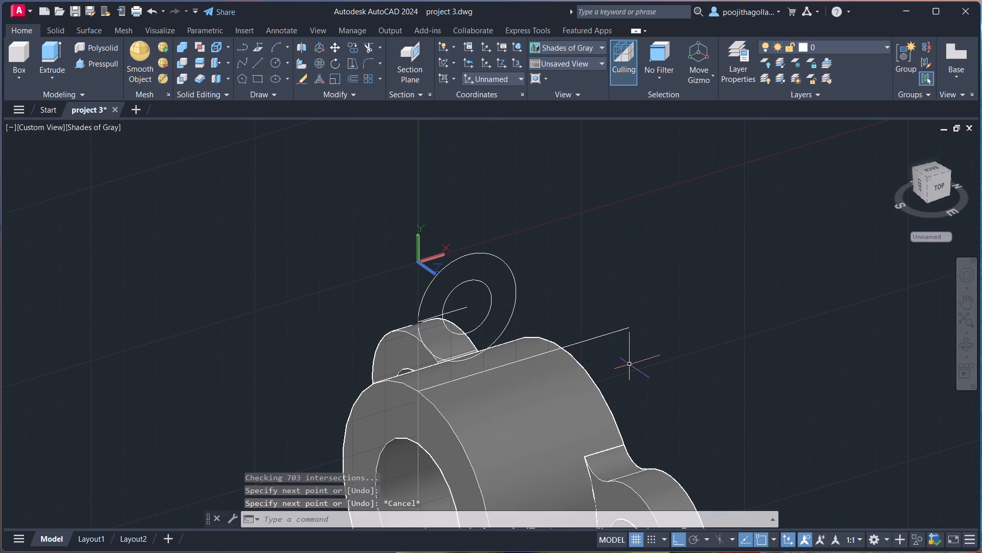
Draw a vertical line about 20 units long from the radius 15 circle's far-side quadrant down to the X-direction line on the boss.
key("l")
key("Return")
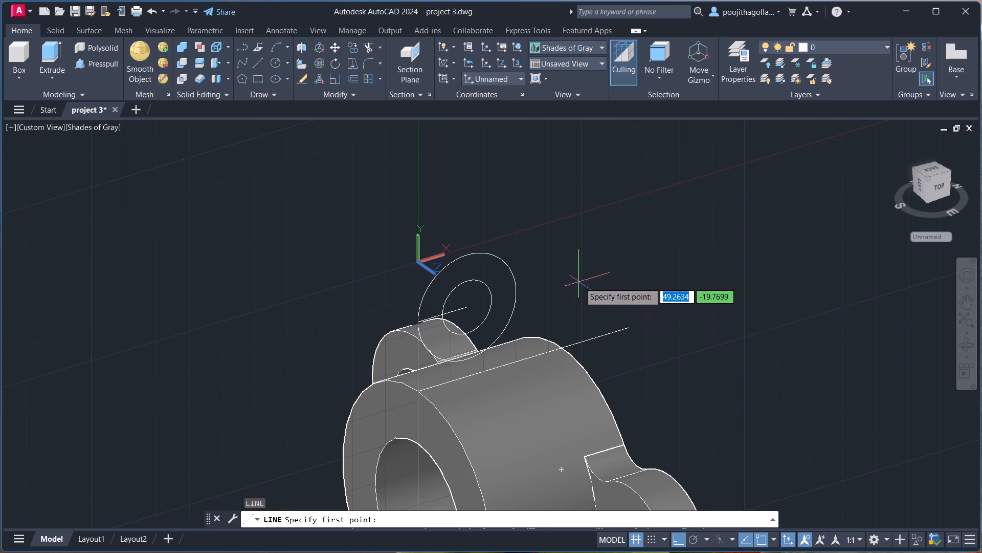
left_click(514, 295)
scroll(522, 378, "up", 4)
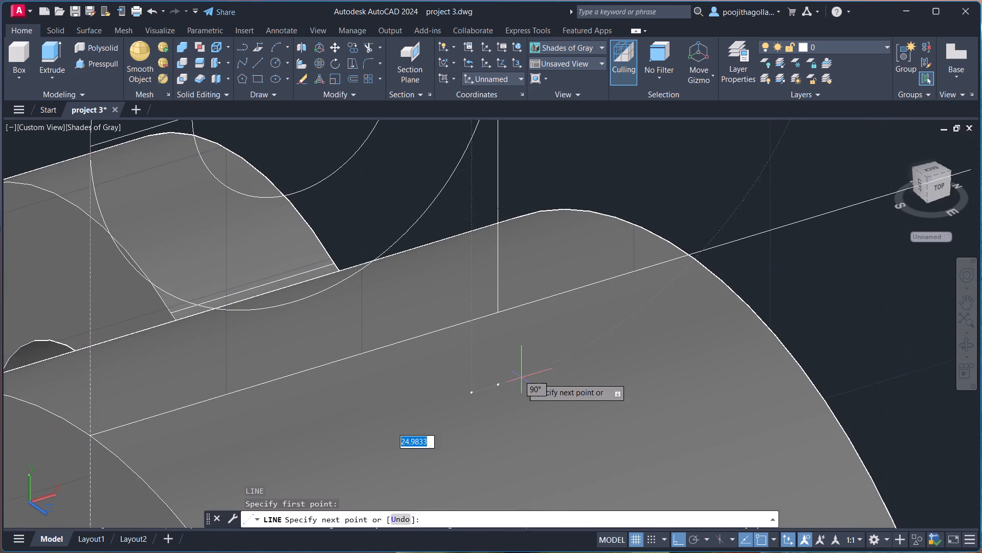
left_click(515, 380)
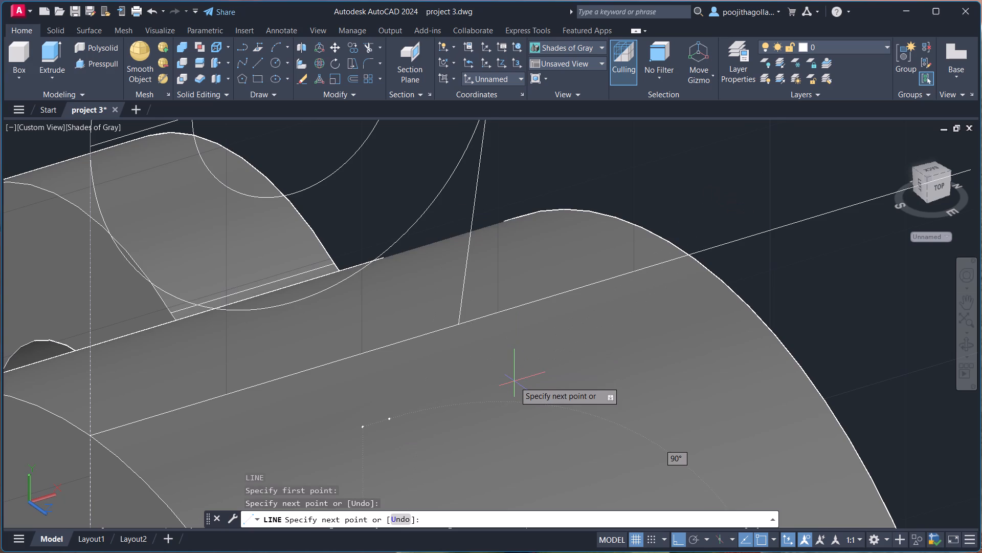
key("ctrl+z")
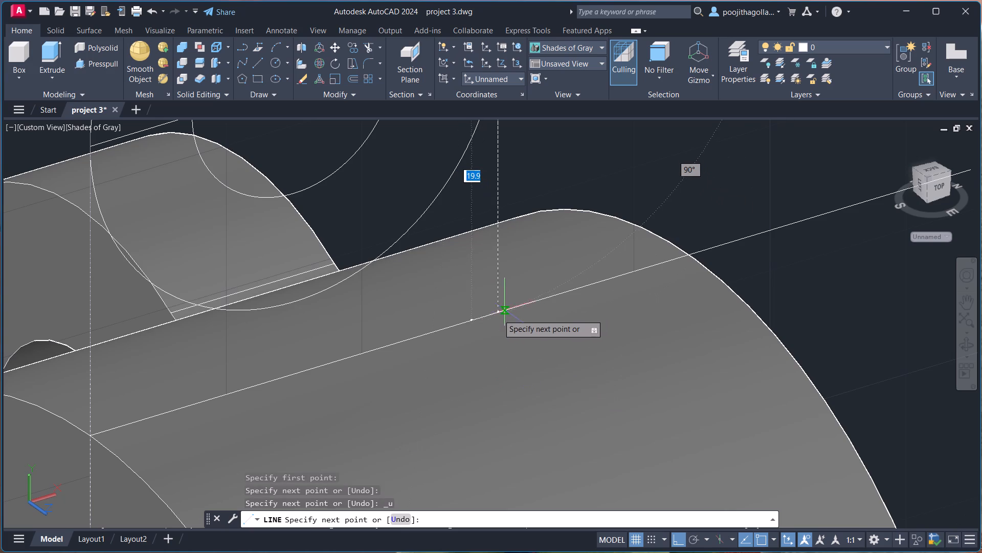
left_click(500, 313)
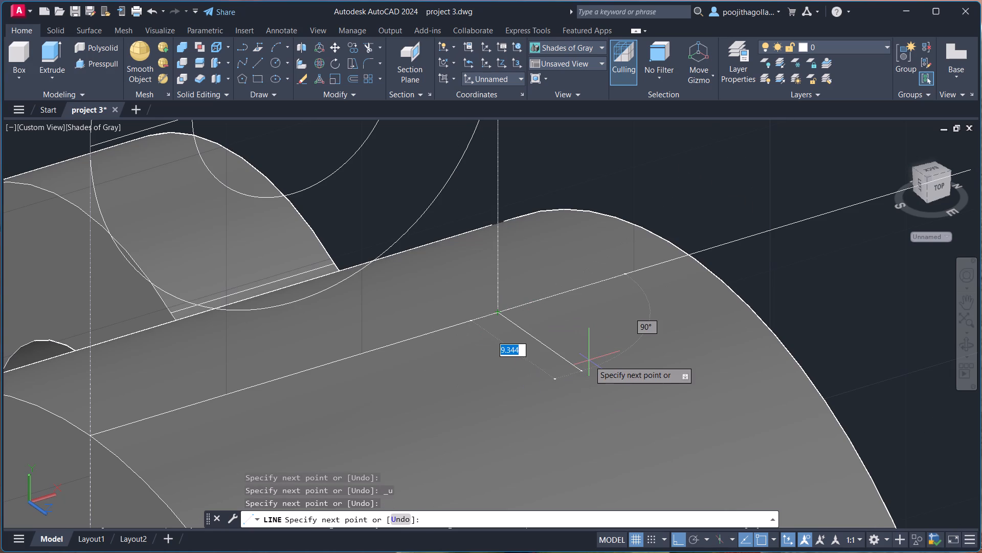
key("Escape")
Use Trim on the overhanging end of the X-direction line beyond the new vertical line.
middle_click_drag(887, 321, 858, 375)
key("t")
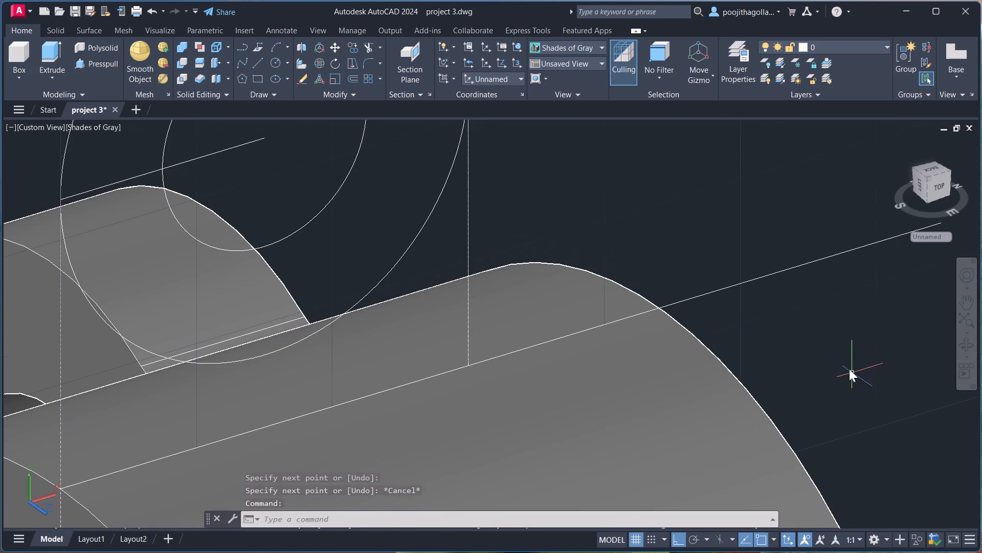
key("r")
key("Return")
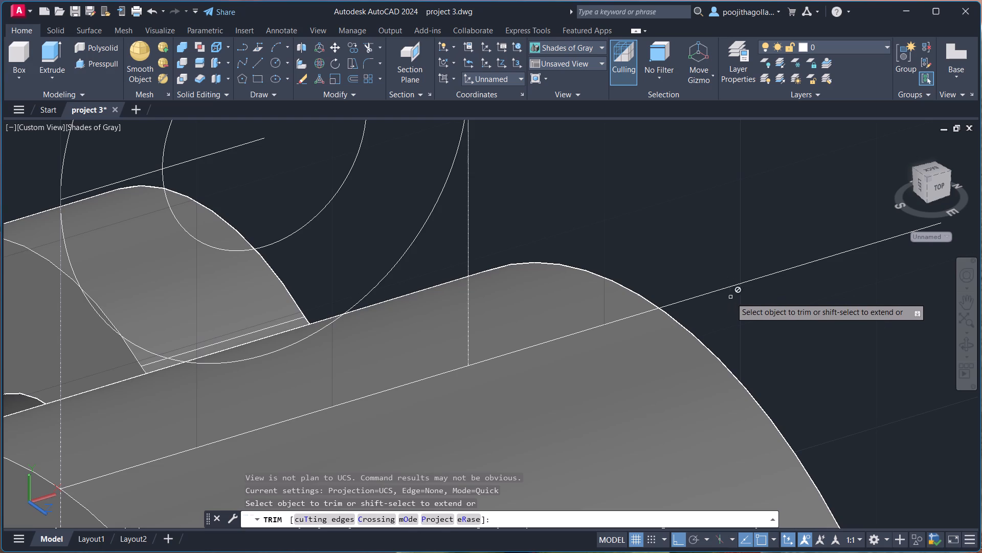
scroll(731, 297, "up", 7)
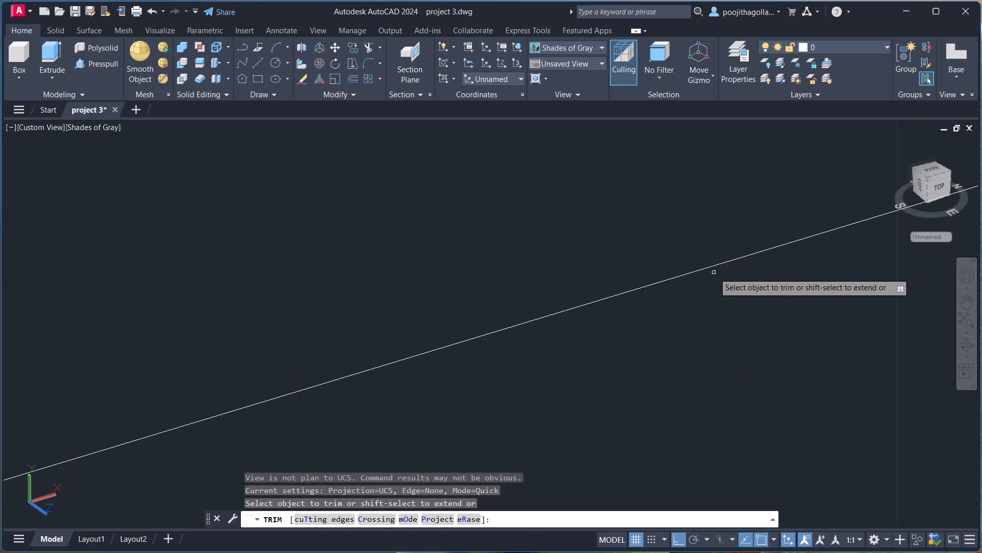
left_click(712, 267)
scroll(699, 286, "down", 3)
scroll(637, 314, "down", 3)
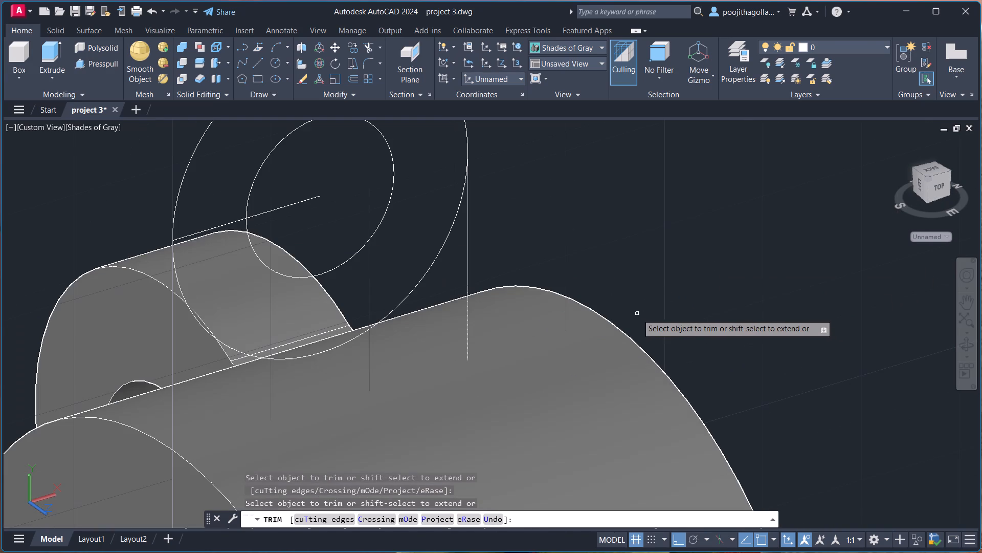
middle_click_drag(671, 287, 679, 300)
key("Escape")
Draw a line about 30 units long on the boss, from its front edge to the lower end of the far vertical line.
middle_click_drag(650, 305, 657, 294)
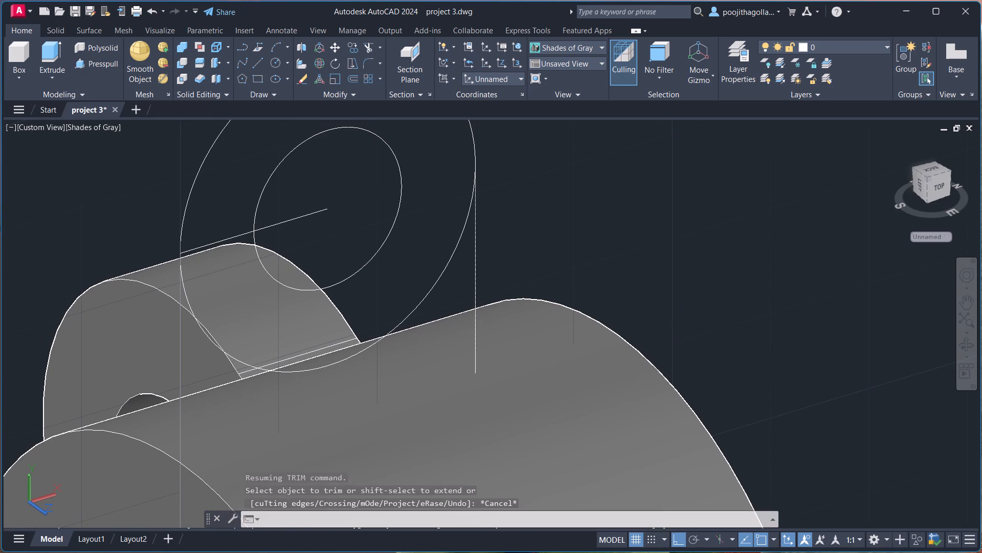
middle_click_drag(657, 294, 710, 246)
key("l")
key("Return")
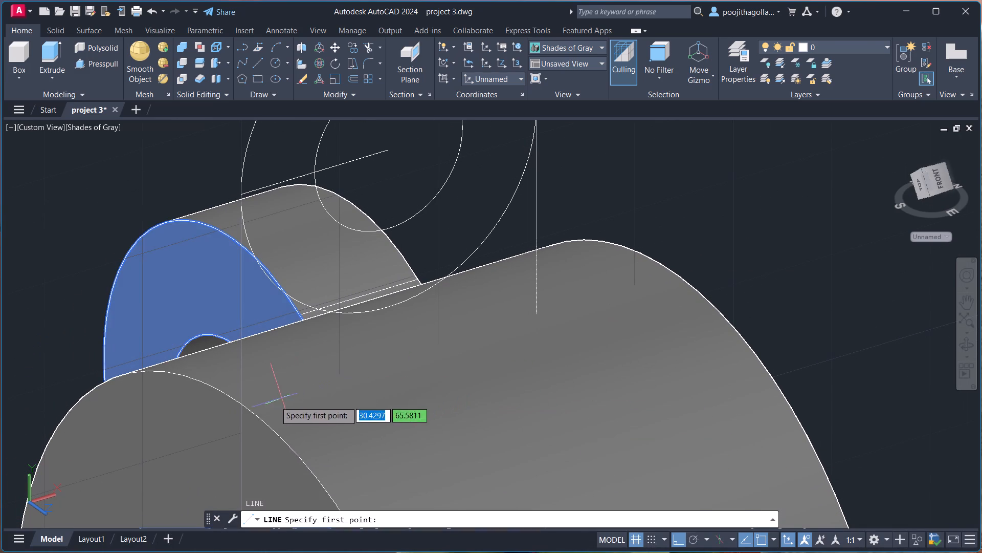
left_click(243, 407)
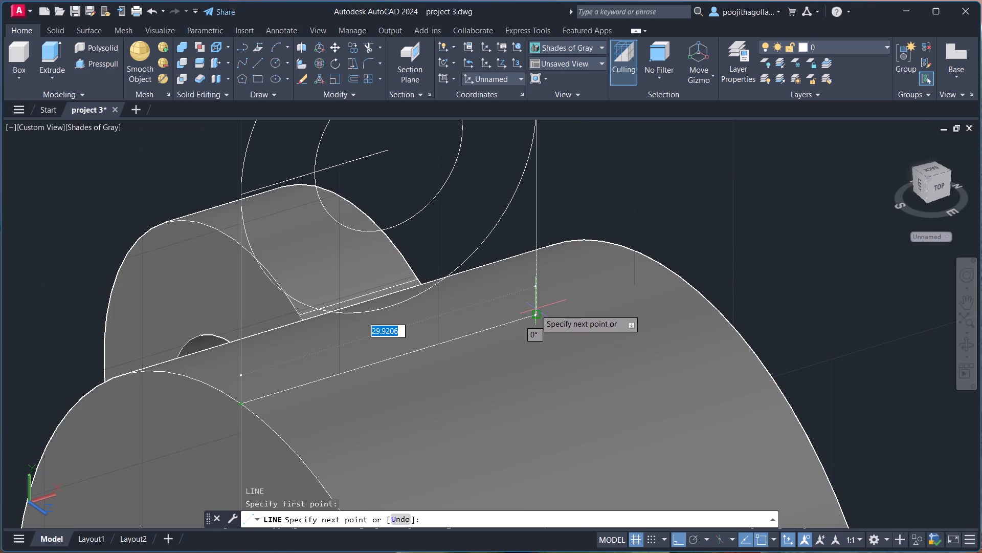
left_click(535, 312)
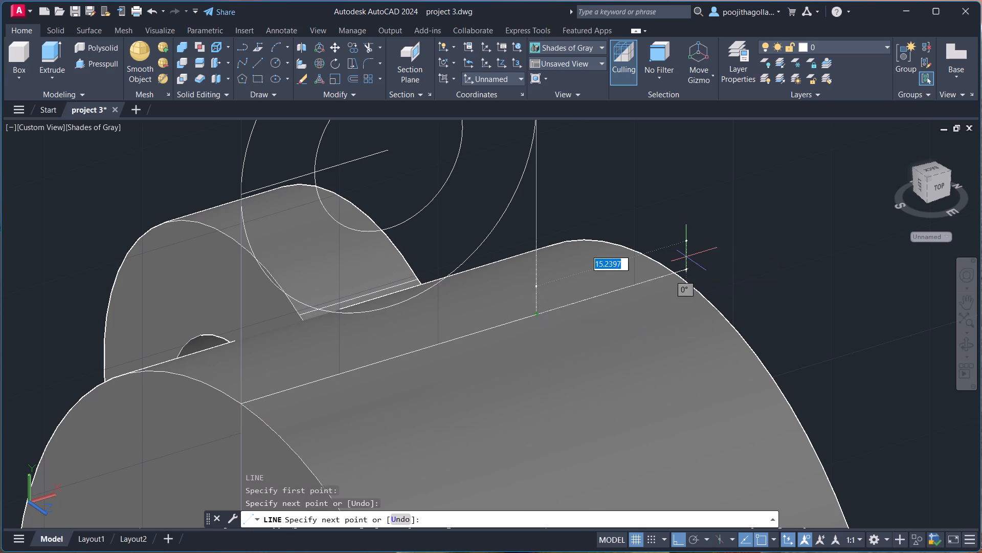
key("Escape")
Use Trim to remove the vertical construction line that runs down across the boss's front face and bore.
middle_click_drag(713, 249, 881, 161)
middle_click_drag(794, 268, 849, 199)
middle_click_drag(656, 309, 808, 202)
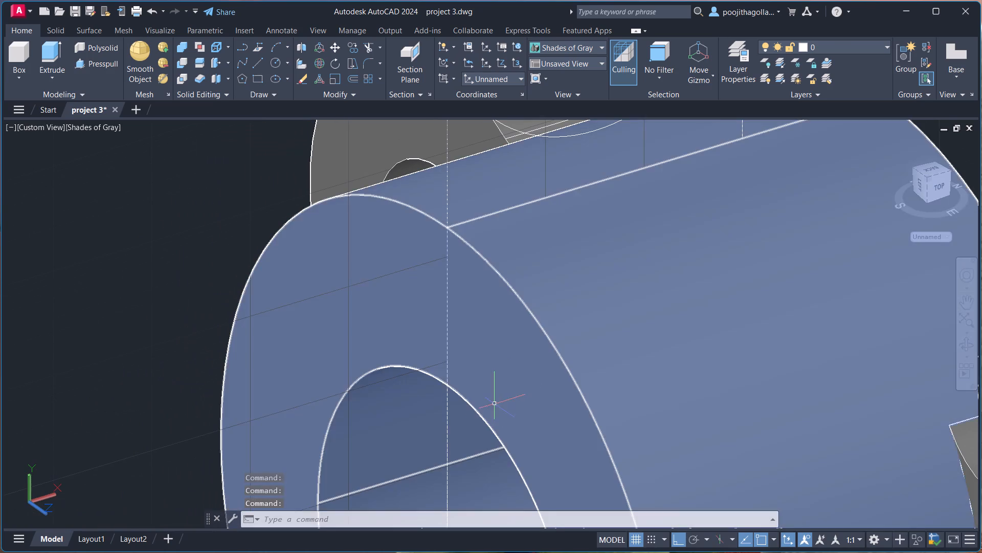
scroll(446, 437, "down", 1)
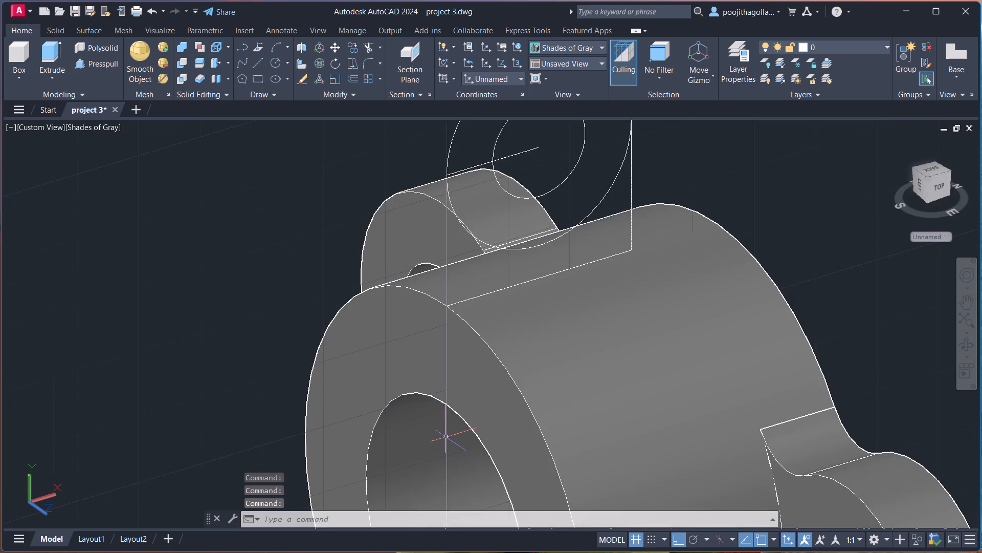
middle_click_drag(482, 448, 569, 299)
scroll(534, 350, "up", 1)
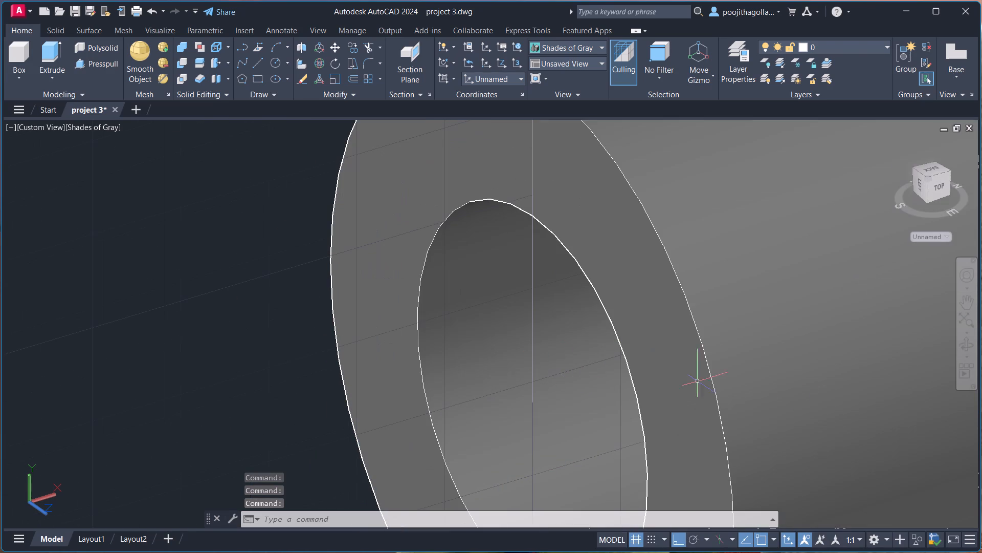
left_click(966, 346)
left_click_drag(655, 363, 766, 349)
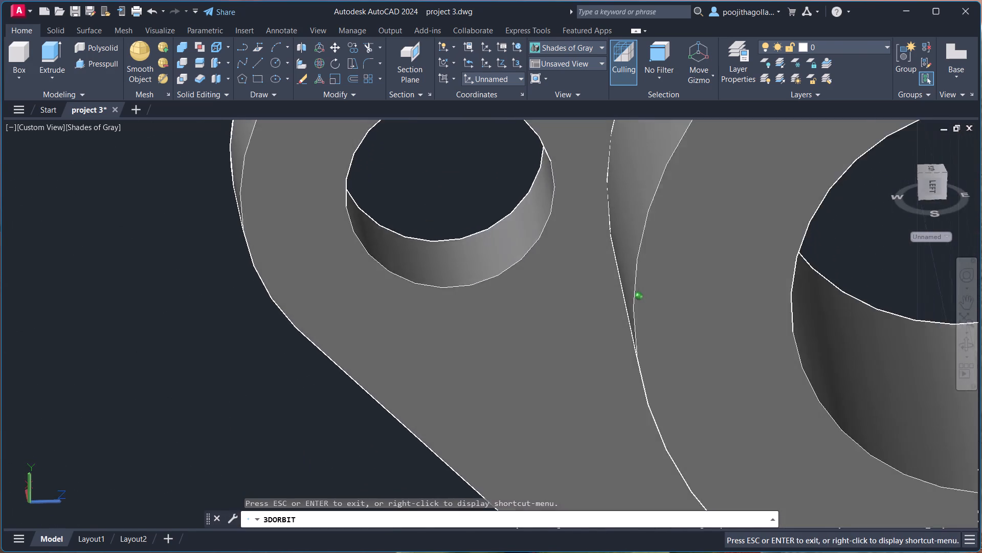
left_click_drag(766, 349, 755, 331)
middle_click_drag(946, 289, 829, 390)
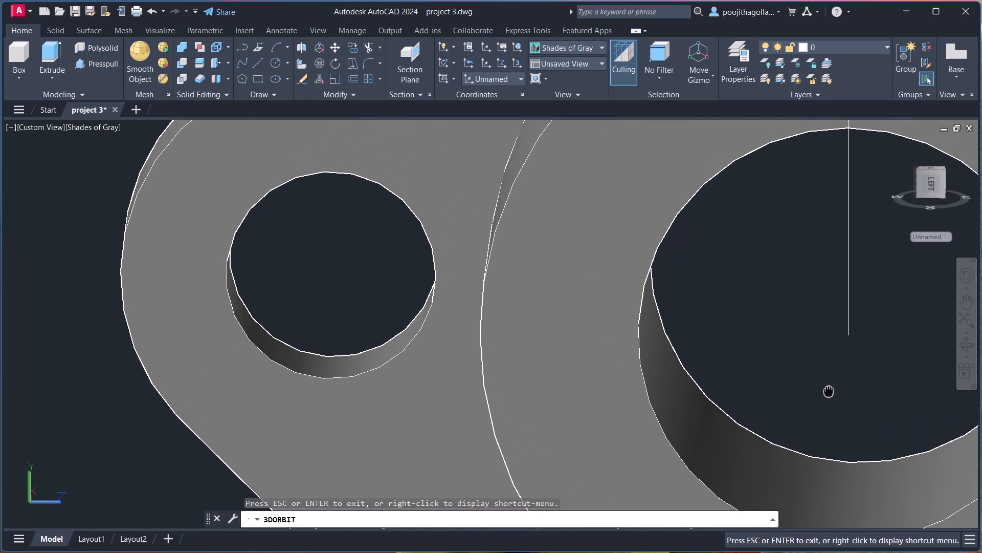
key("Escape")
type("tr")
key("Return")
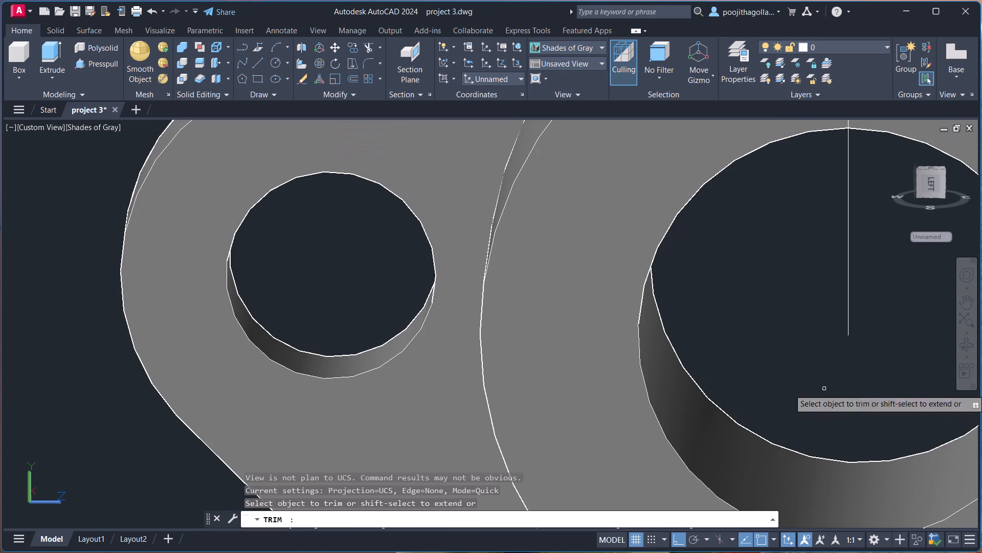
scroll(849, 289, "up", 2)
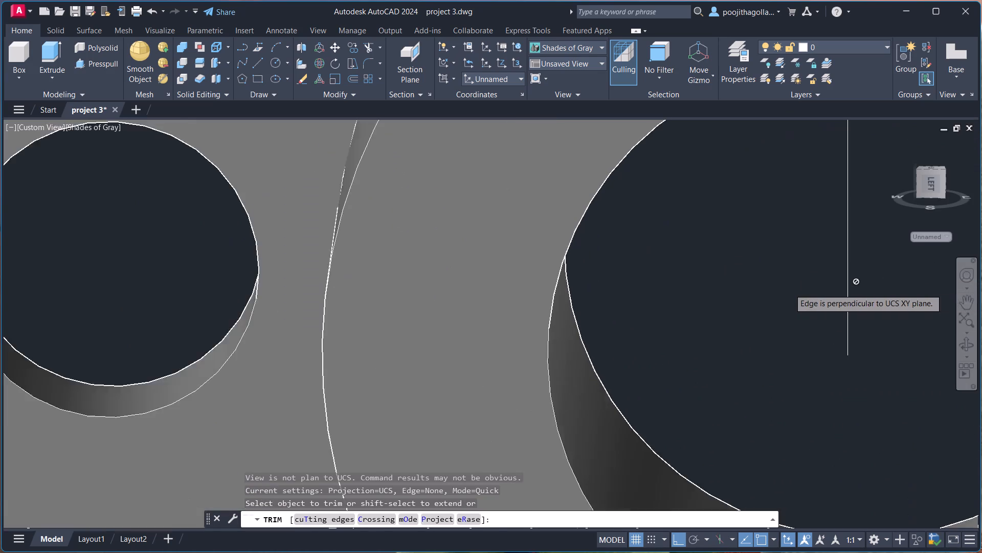
scroll(849, 289, "up", 3)
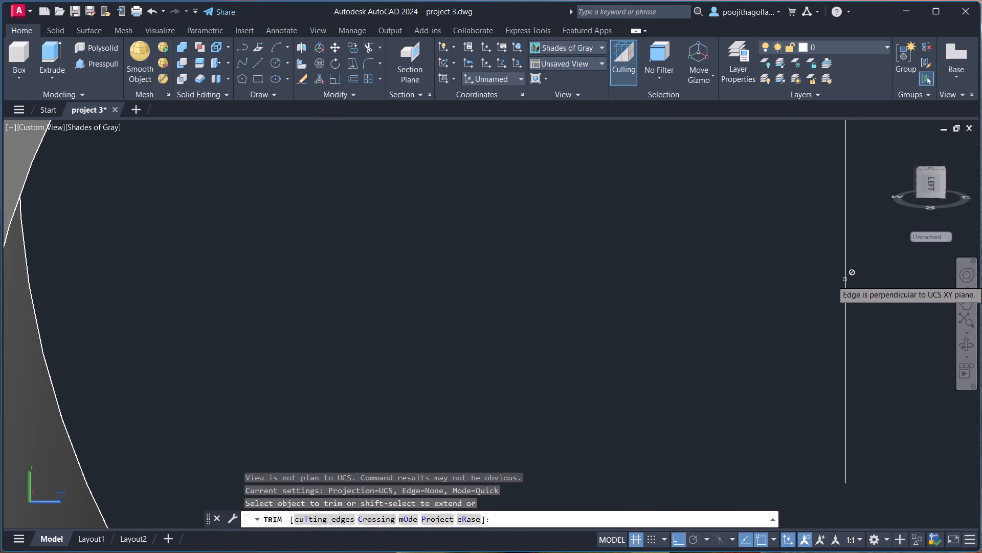
scroll(845, 279, "up", 5)
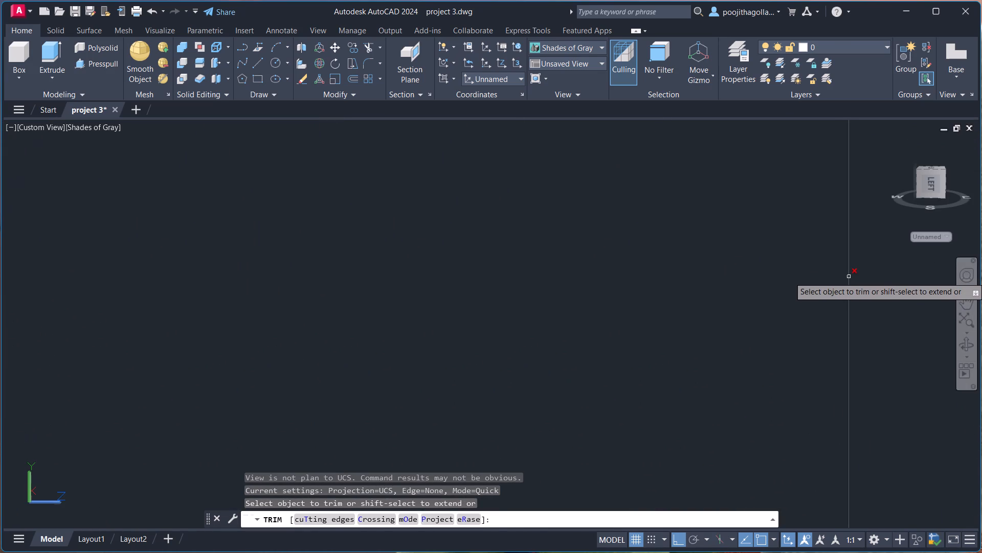
left_click(849, 277)
scroll(849, 277, "down", 11)
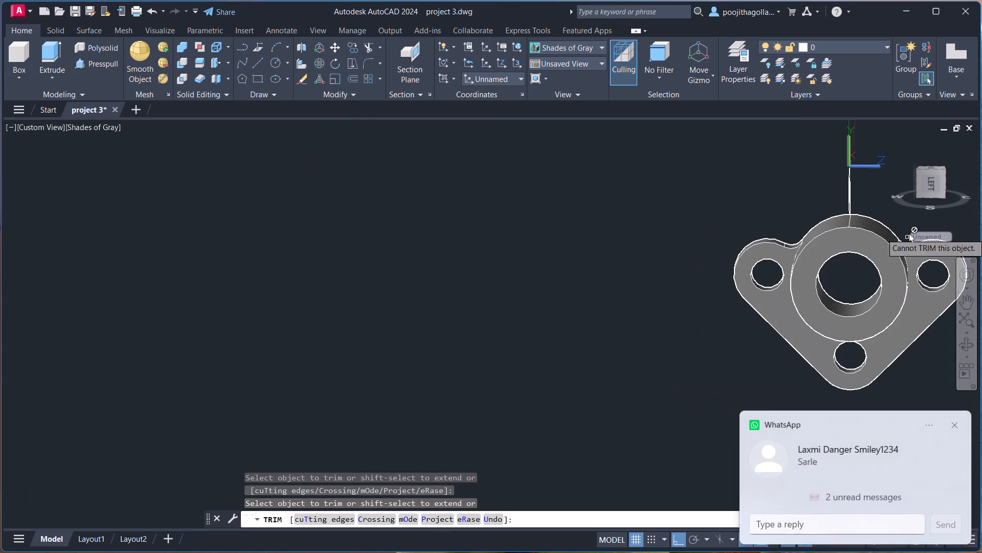
key("Escape")
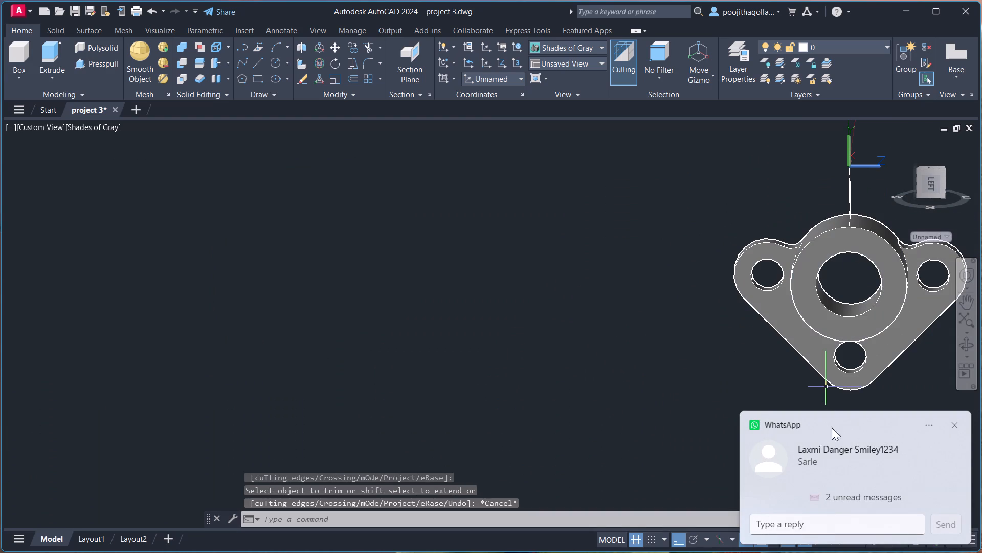
left_click(949, 423)
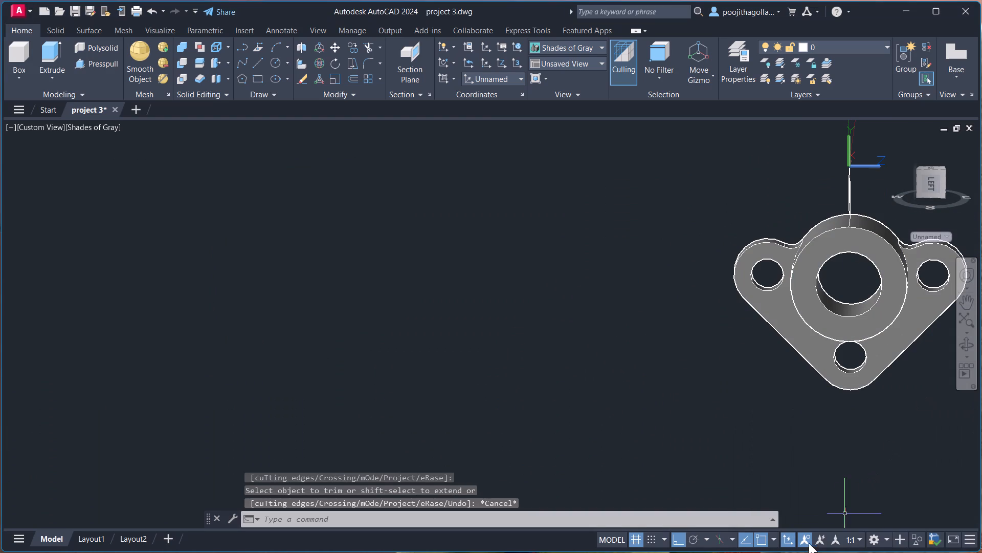
Draw a vertical line about 20 units long from the radius 15 circle's near-side quadrant down to the base line's front end.
left_click(968, 353)
left_click_drag(917, 335, 910, 337)
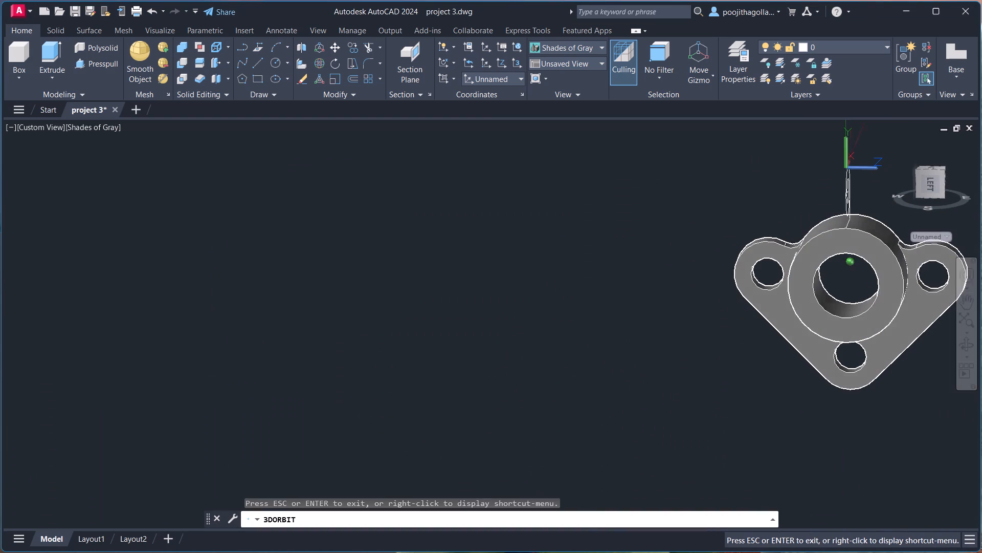
left_click_drag(910, 337, 830, 341)
middle_click_drag(868, 310, 772, 416)
scroll(758, 392, "up", 3)
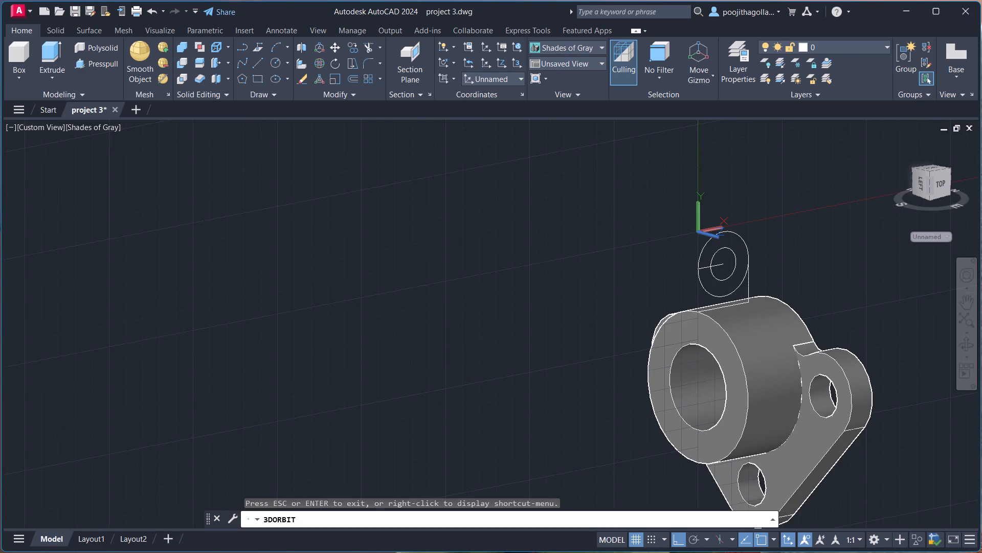
scroll(755, 361, "up", 2)
key("Escape")
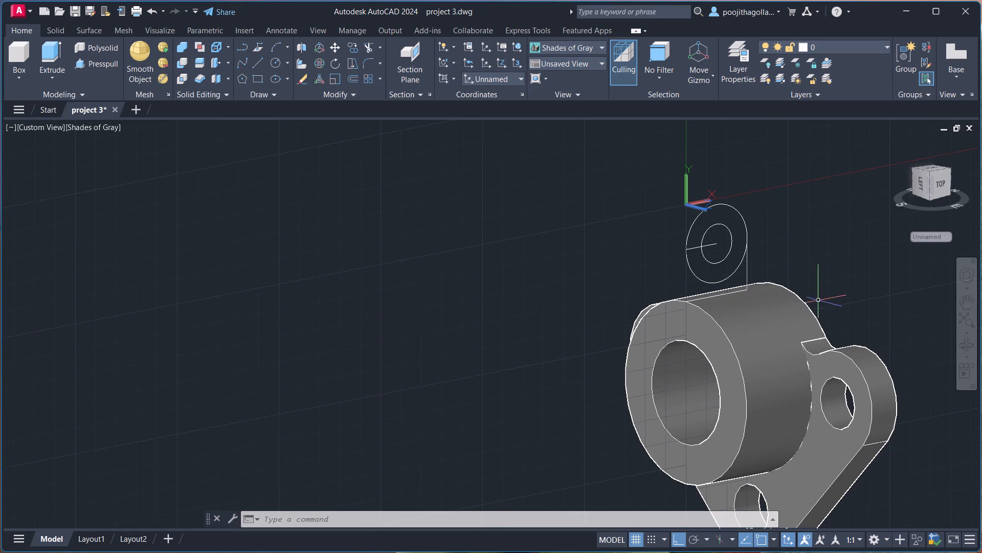
middle_click(778, 290)
scroll(778, 290, "up", 3)
key("l")
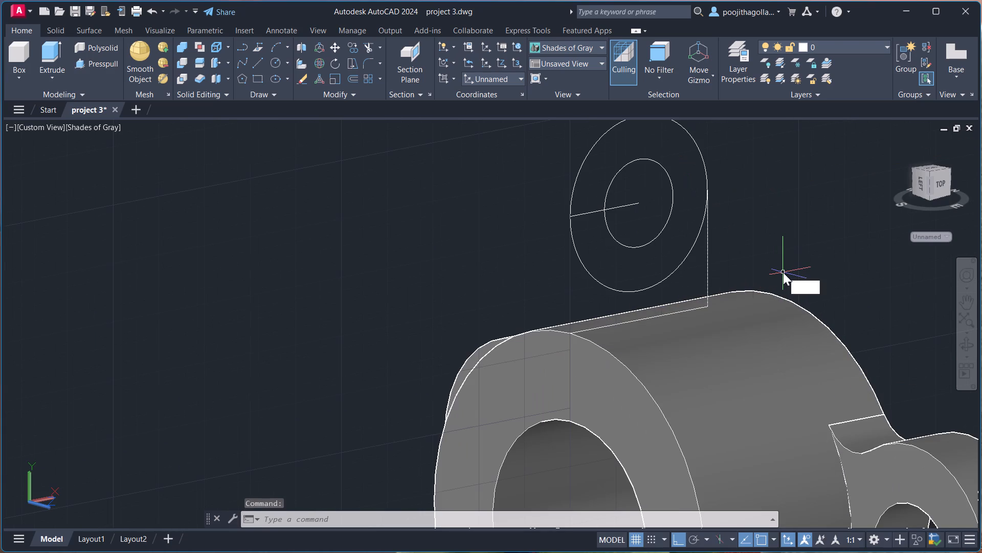
key("Return")
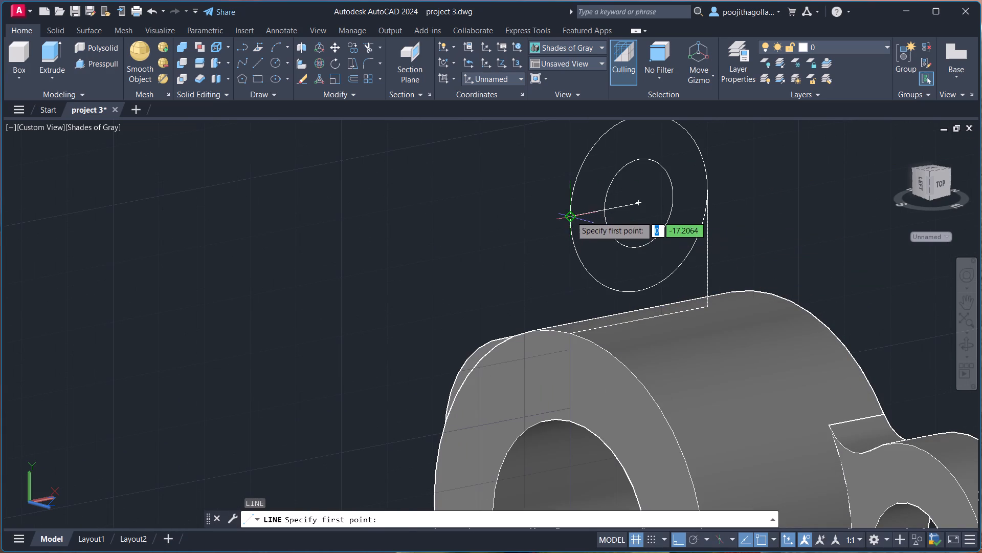
left_click(571, 216)
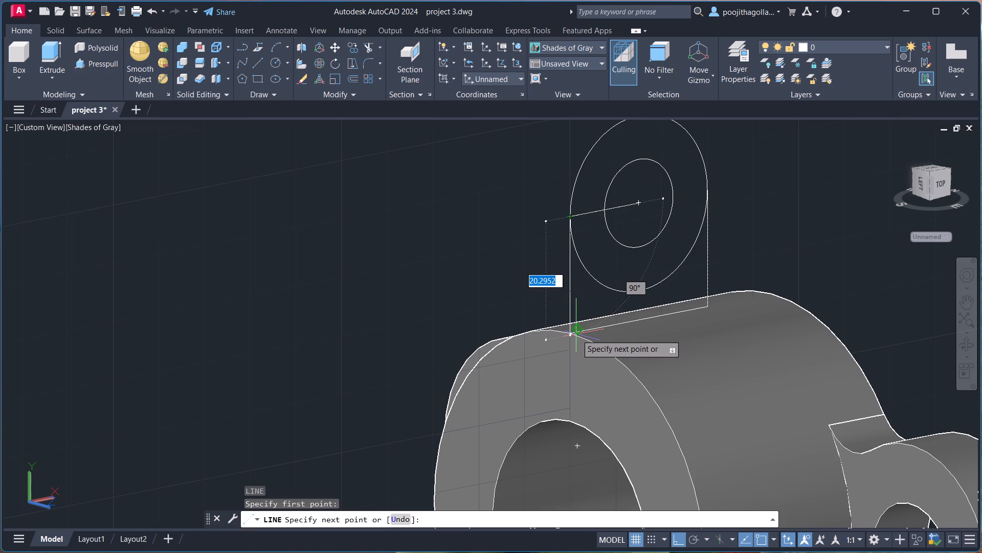
left_click(567, 334)
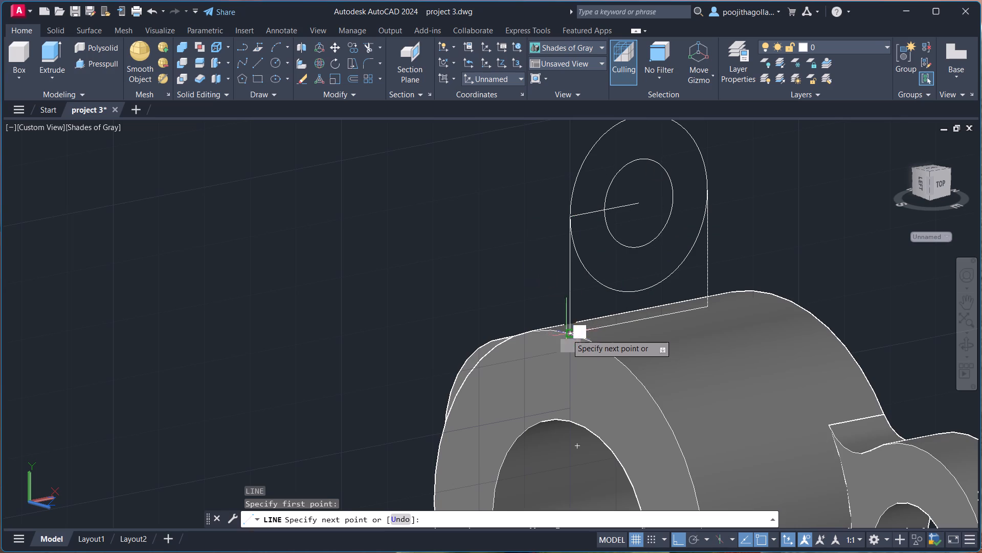
key("Escape")
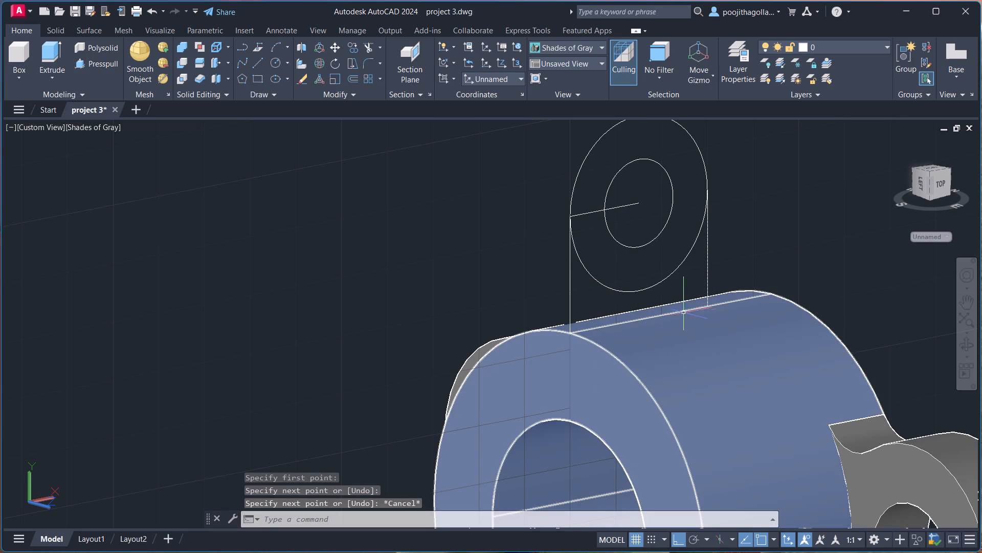
Delete the straight line joining the radius 15 circle's near-side quadrant to the circles' common centre.
scroll(777, 282, "up", 4)
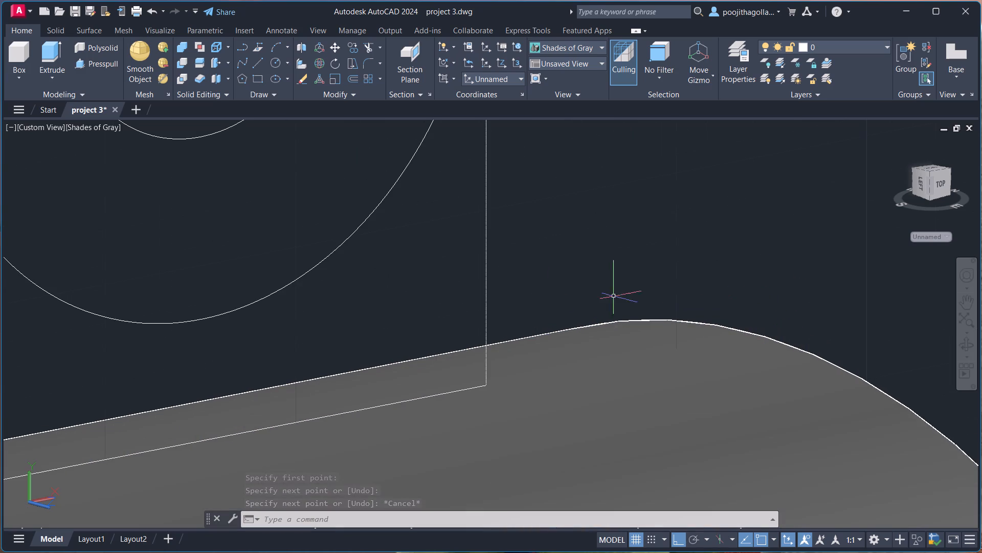
scroll(488, 350, "down", 2)
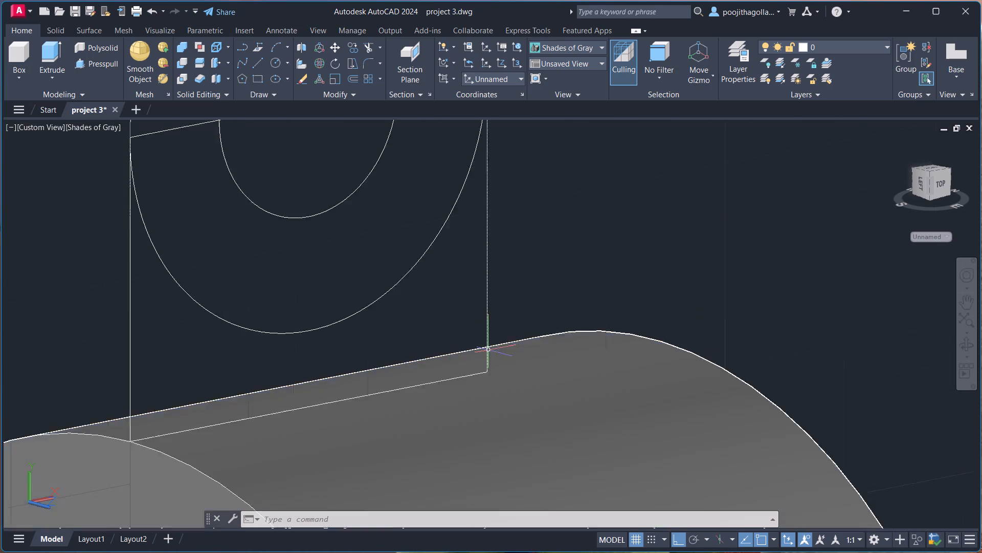
scroll(488, 350, "down", 1)
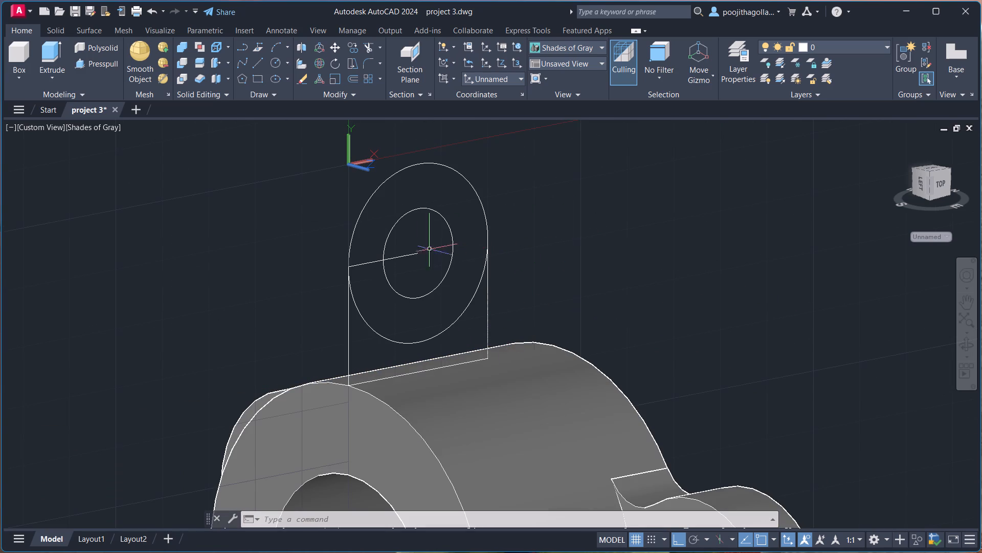
left_click(402, 255)
key("Delete")
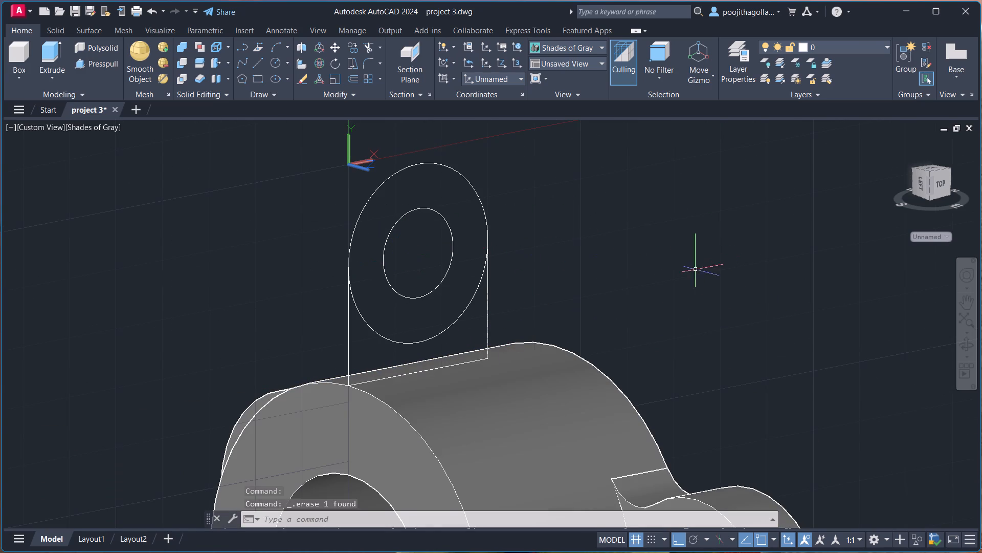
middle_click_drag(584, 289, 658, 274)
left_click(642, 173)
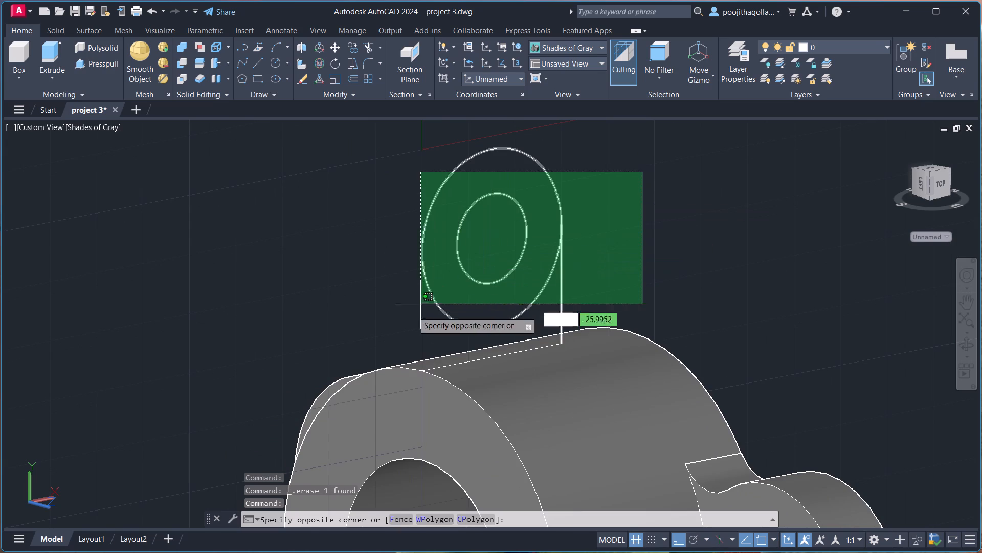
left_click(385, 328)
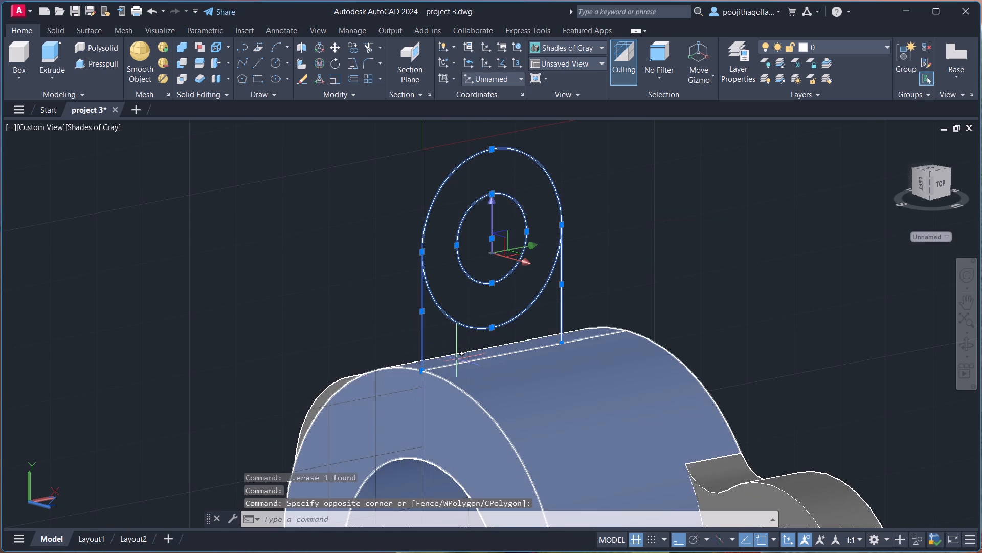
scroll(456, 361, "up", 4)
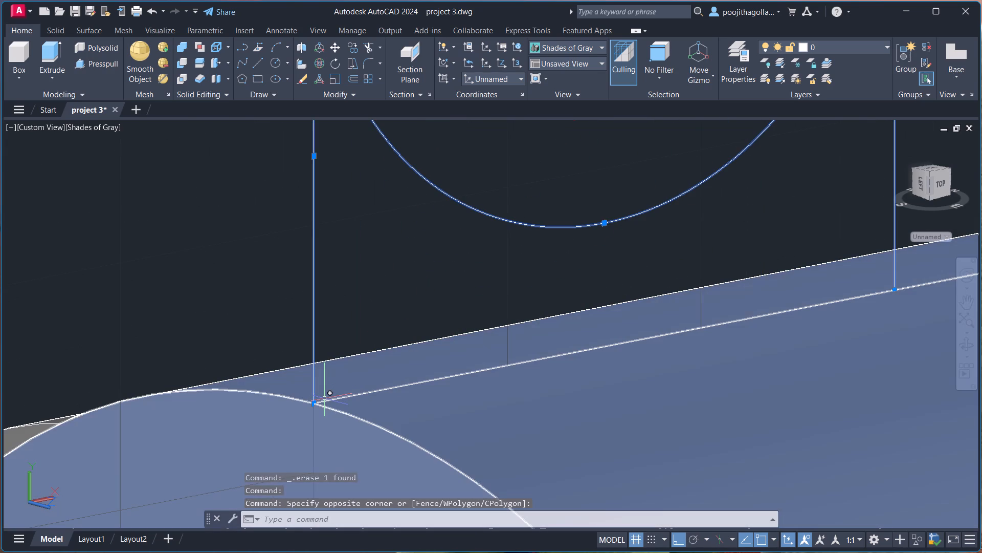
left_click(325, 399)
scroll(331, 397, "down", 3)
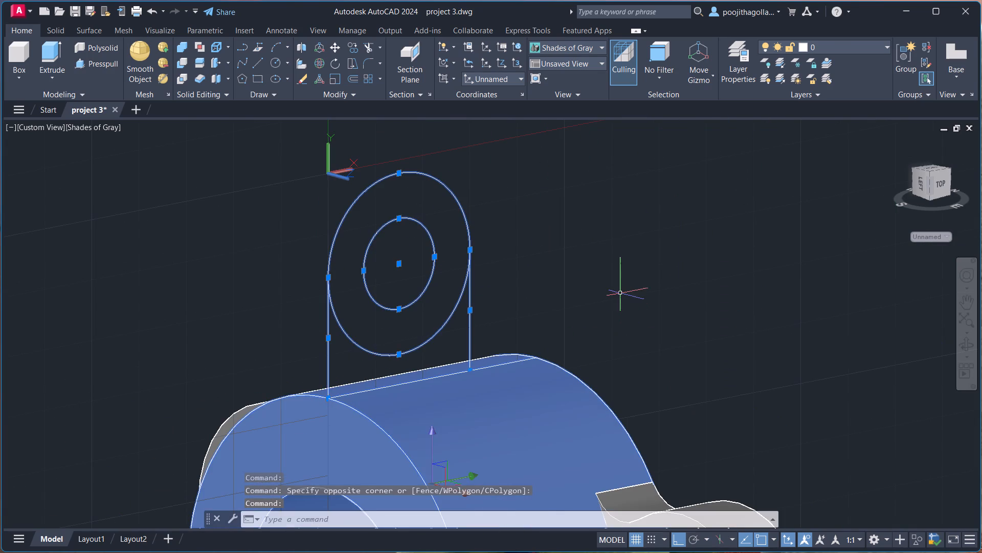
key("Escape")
Change the visual style to 2D Wireframe.
left_click(79, 134)
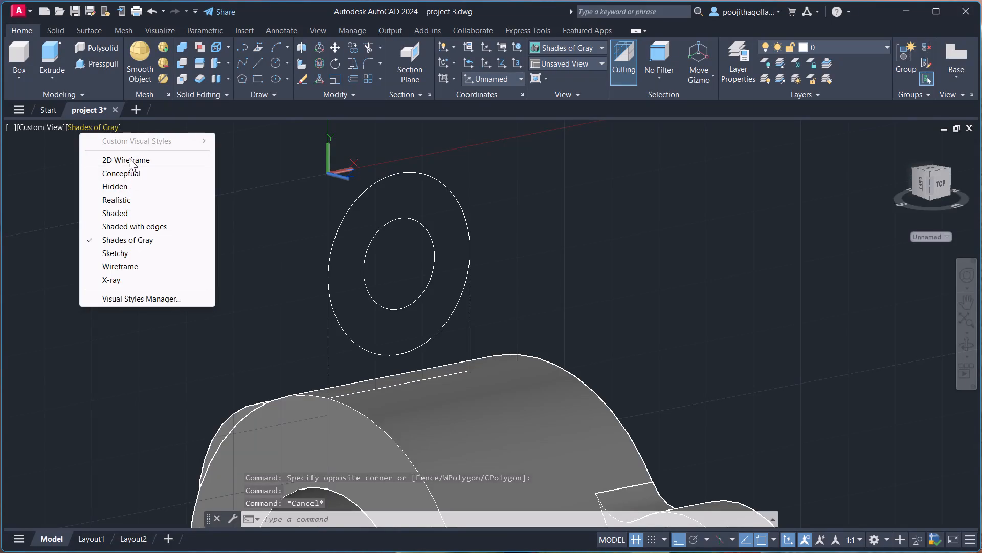
left_click(130, 155)
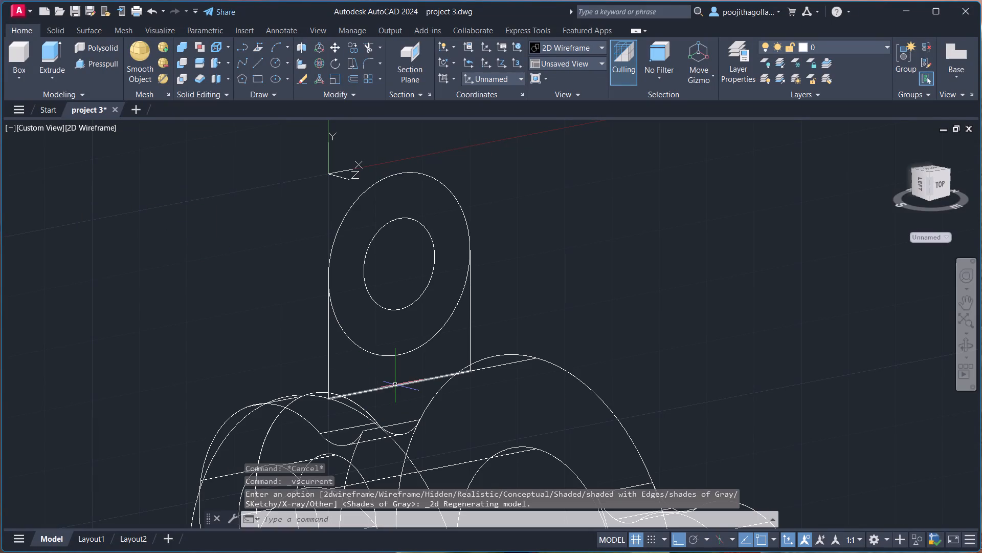
Select the lug profile's base line, two vertical lines and both circles, and apply Join to build one polyline.
left_click(395, 385)
left_click(554, 224)
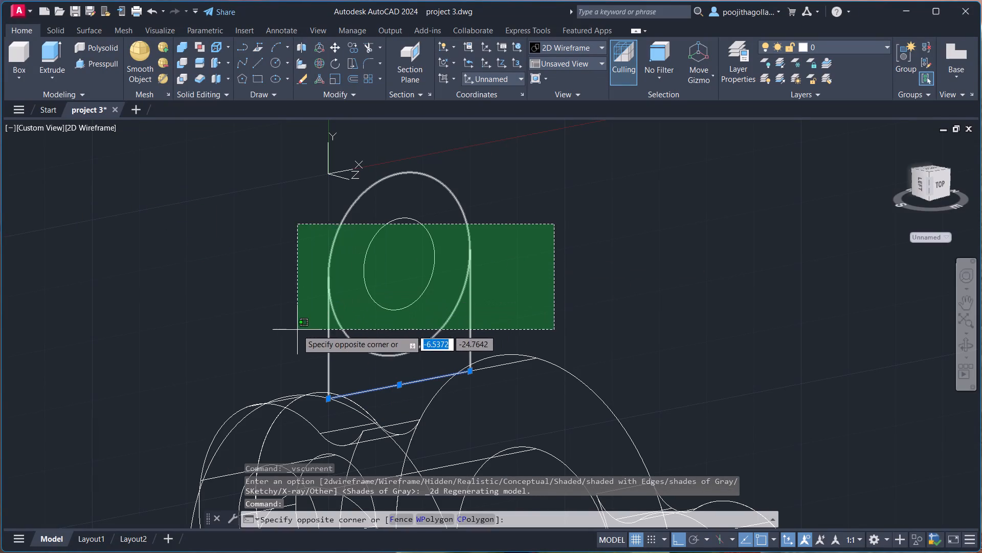
left_click(297, 330)
left_click(436, 228)
left_click(418, 239)
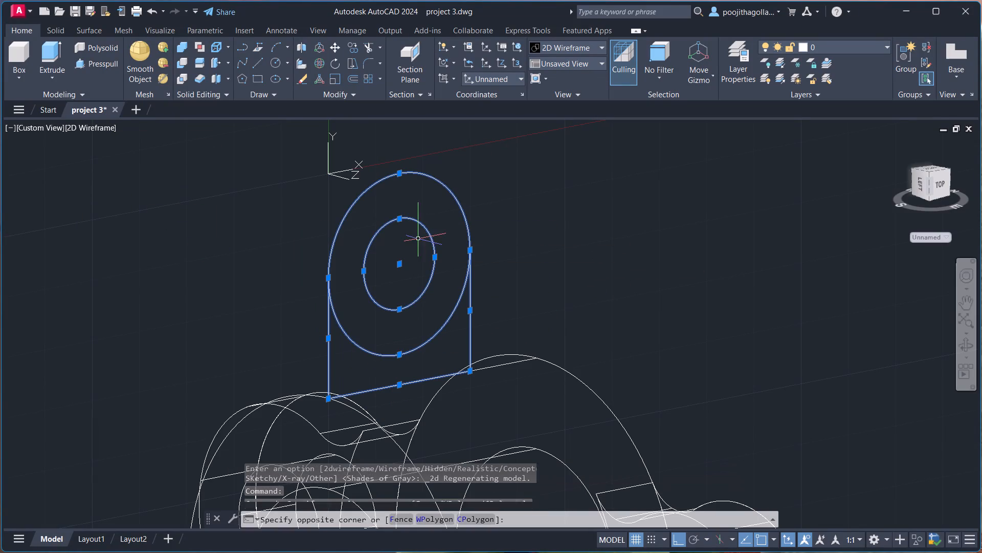
scroll(541, 258, "down", 1)
middle_click_drag(550, 283, 592, 276)
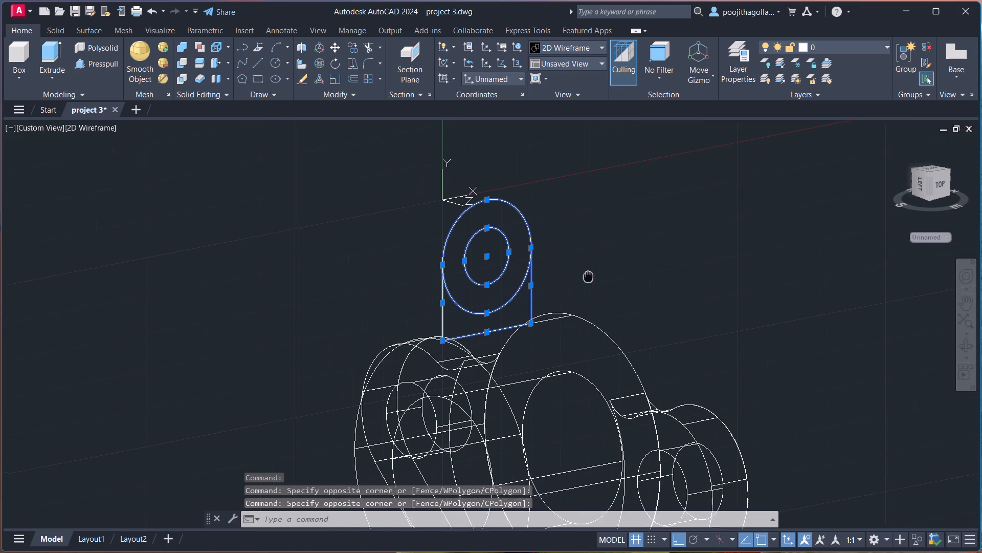
middle_click_drag(592, 276, 598, 276)
scroll(561, 278, "up", 1)
middle_click_drag(566, 291, 588, 323)
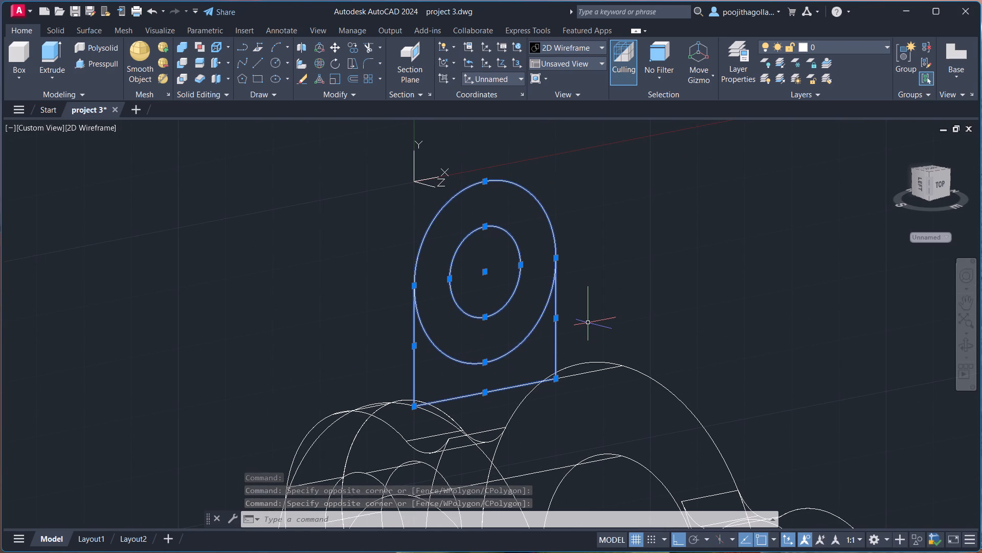
key("j")
key("Return")
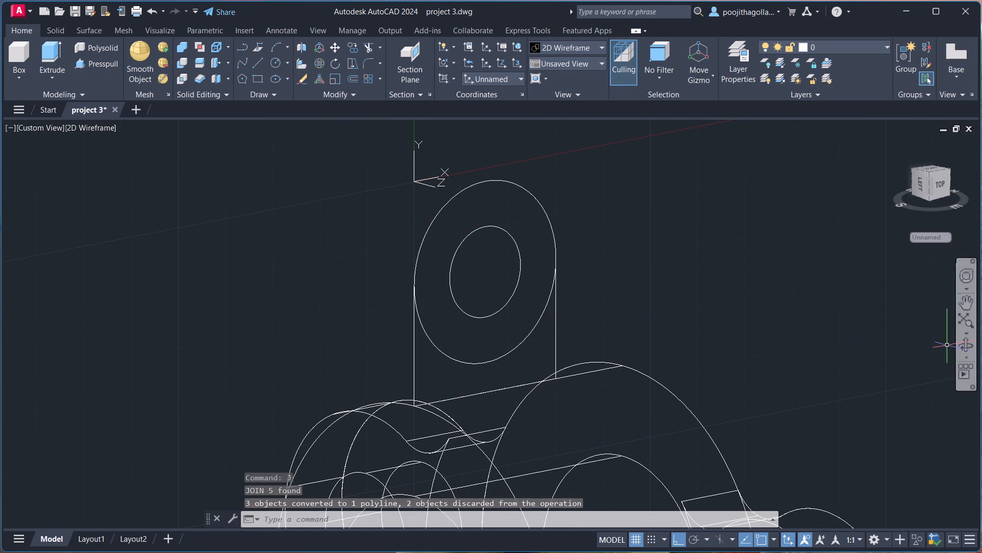
Change the visual style from 2D Wireframe to Shades of Gray.
left_click(967, 345)
left_click_drag(613, 321, 630, 332)
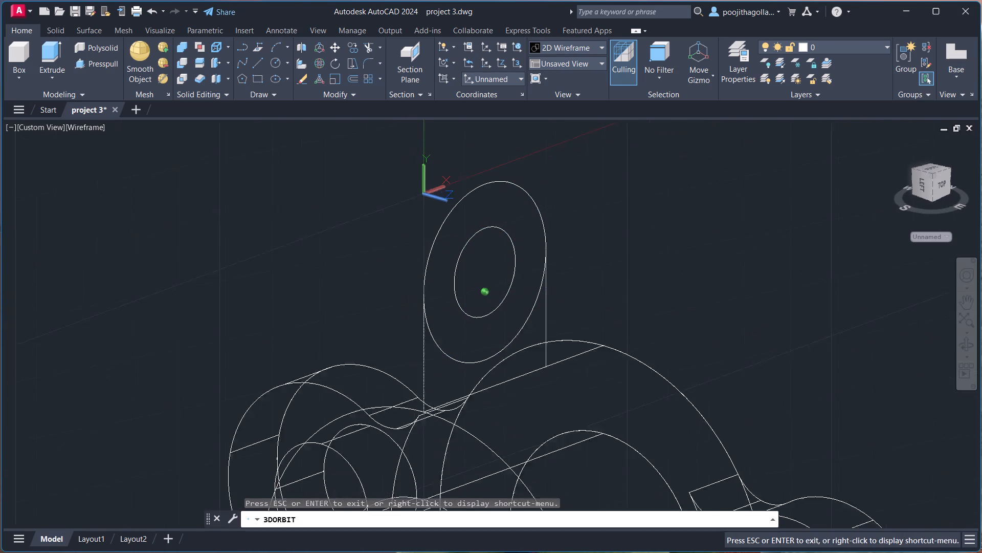
left_click_drag(630, 332, 646, 338)
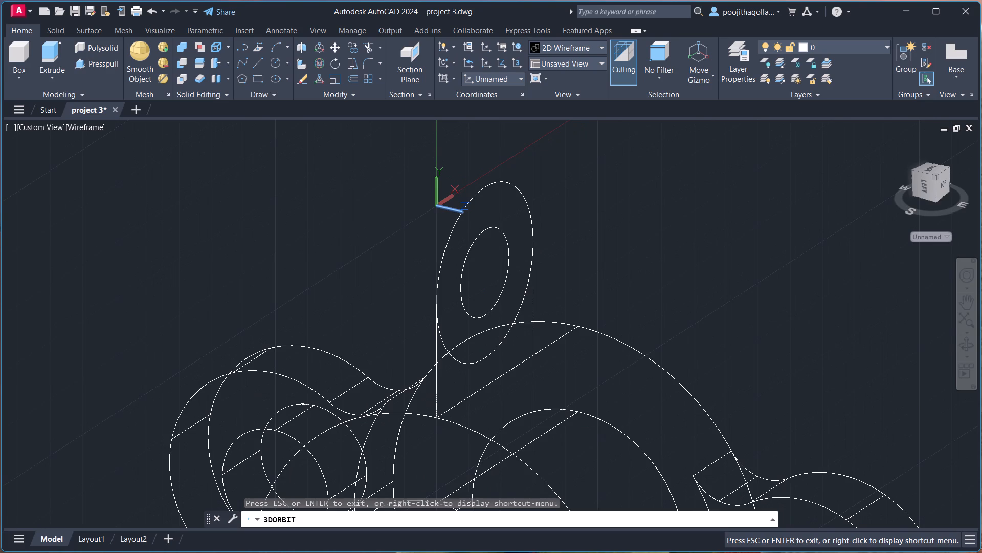
key("Escape")
scroll(641, 294, "up", 1)
middle_click_drag(641, 294, 710, 214)
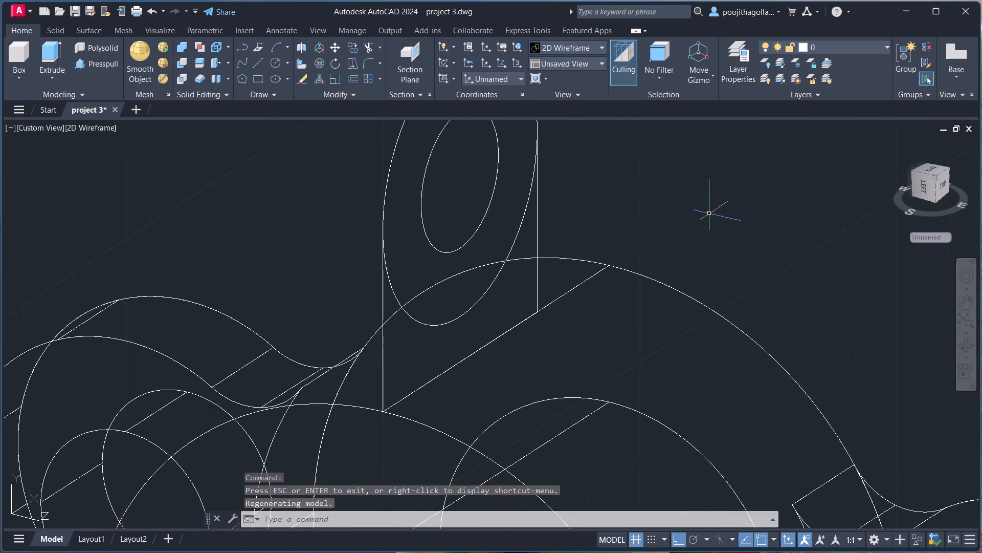
left_click(75, 127)
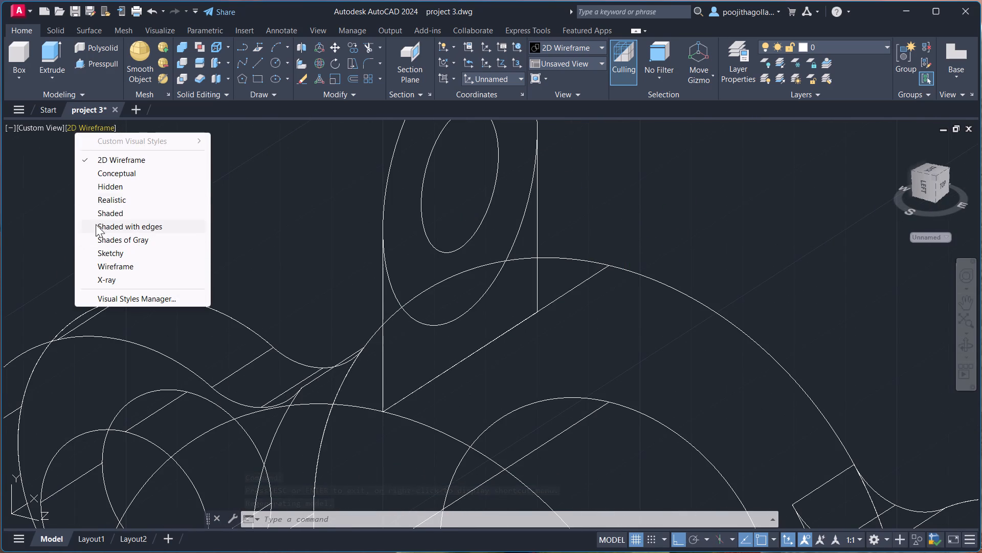
left_click(141, 241)
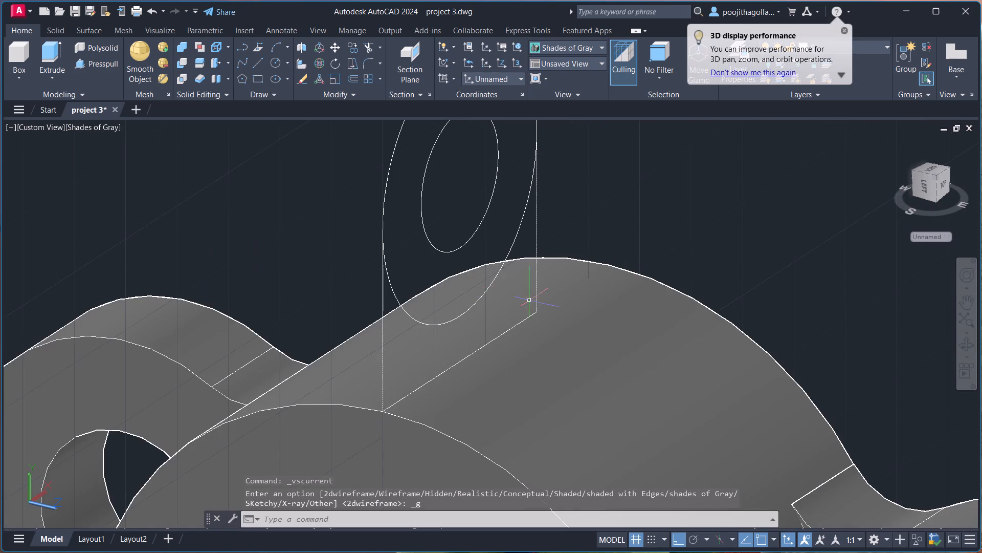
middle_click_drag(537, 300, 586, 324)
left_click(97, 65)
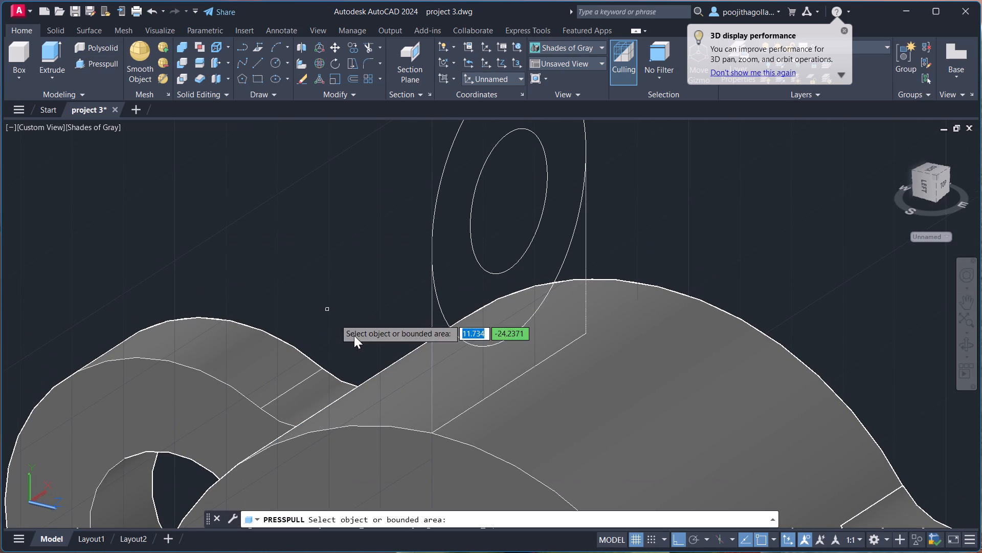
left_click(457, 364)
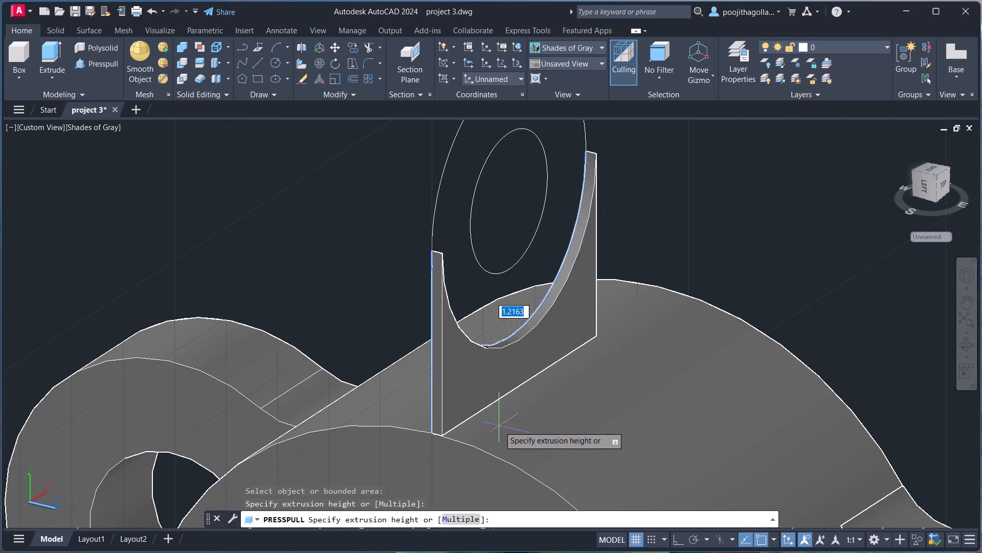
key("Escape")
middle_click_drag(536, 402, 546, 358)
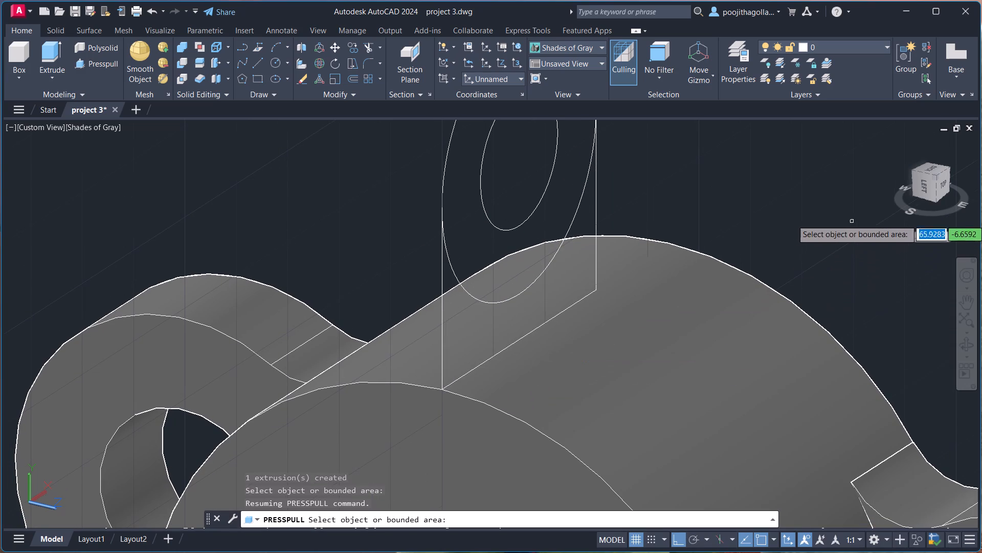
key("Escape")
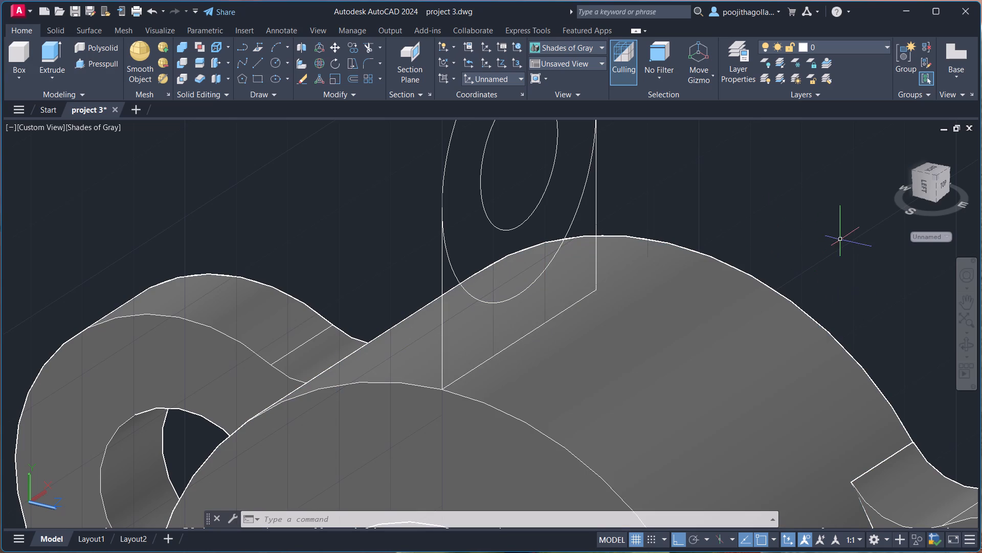
Examine where the lug profile sits on the central boss, from a raised view of the boss and side lugs.
left_click_drag(840, 240, 819, 260)
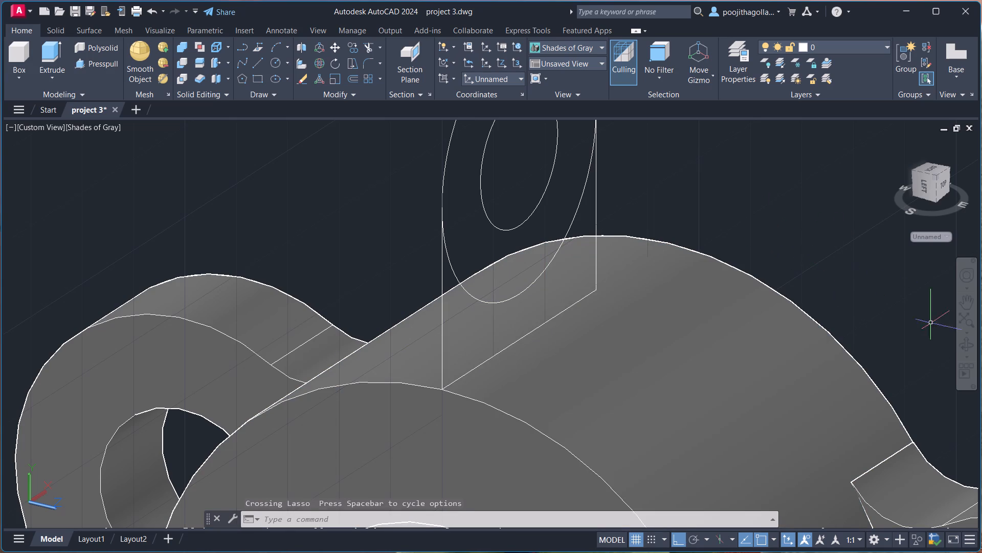
left_click(979, 346)
left_click(964, 344)
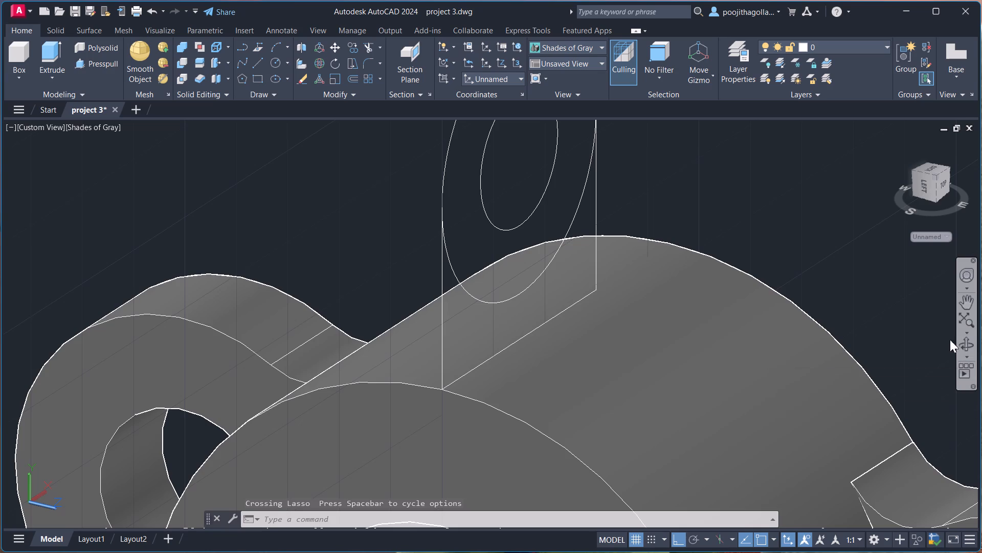
left_click_drag(828, 291, 828, 311)
middle_click_drag(830, 297, 808, 251)
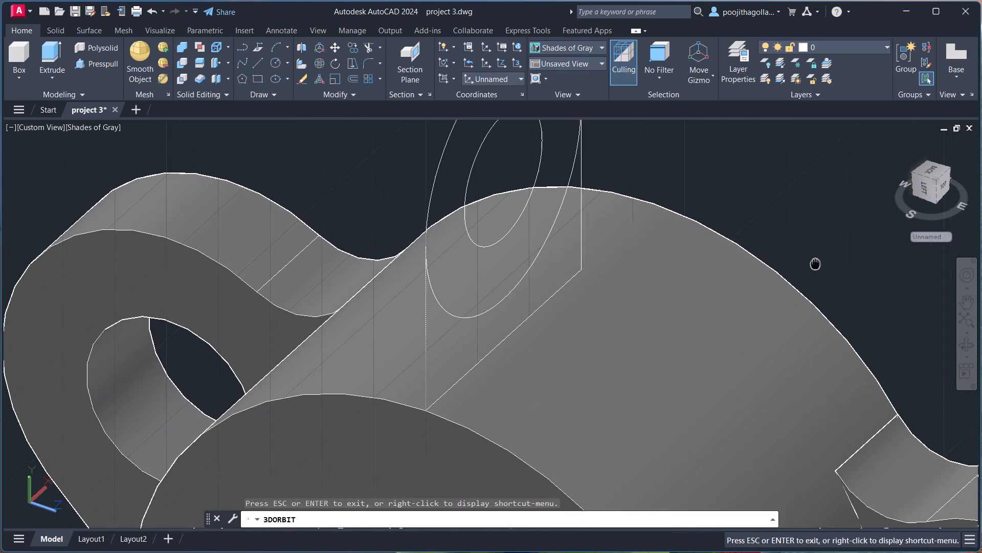
middle_click_drag(808, 251, 803, 245)
scroll(799, 247, "down", 1)
middle_click_drag(808, 249, 775, 292)
key("Escape")
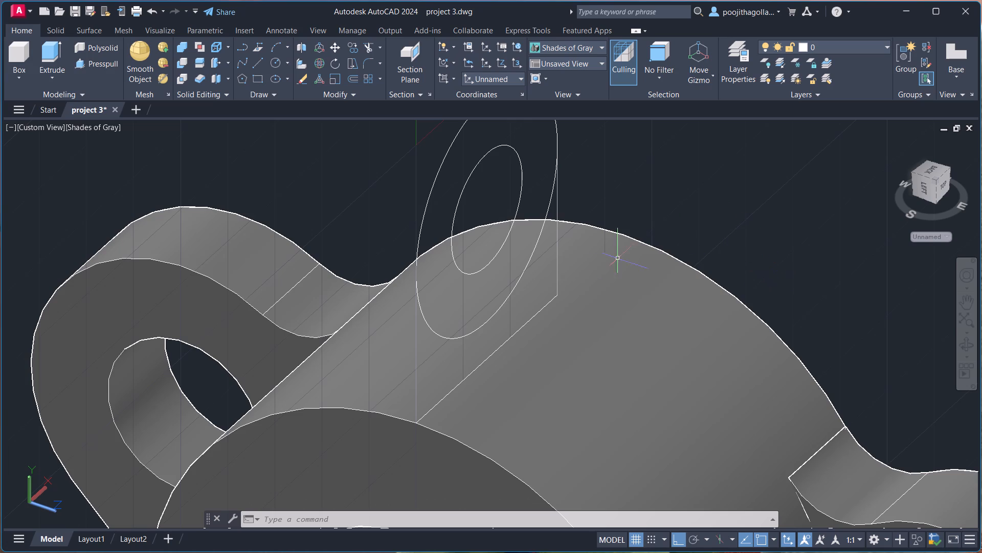
scroll(554, 299, "down", 1)
middle_click_drag(566, 326, 555, 296)
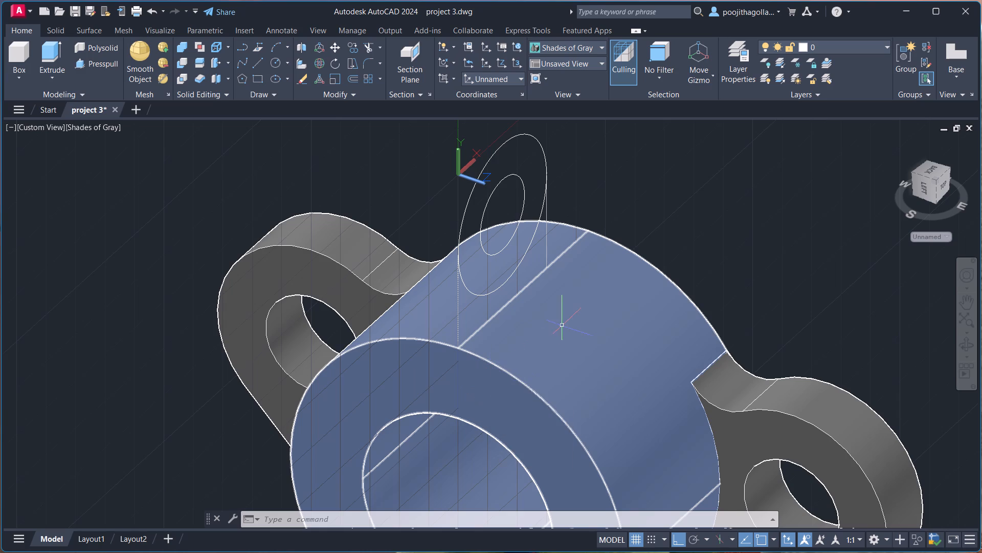
scroll(563, 324, "down", 1)
scroll(500, 351, "up", 2)
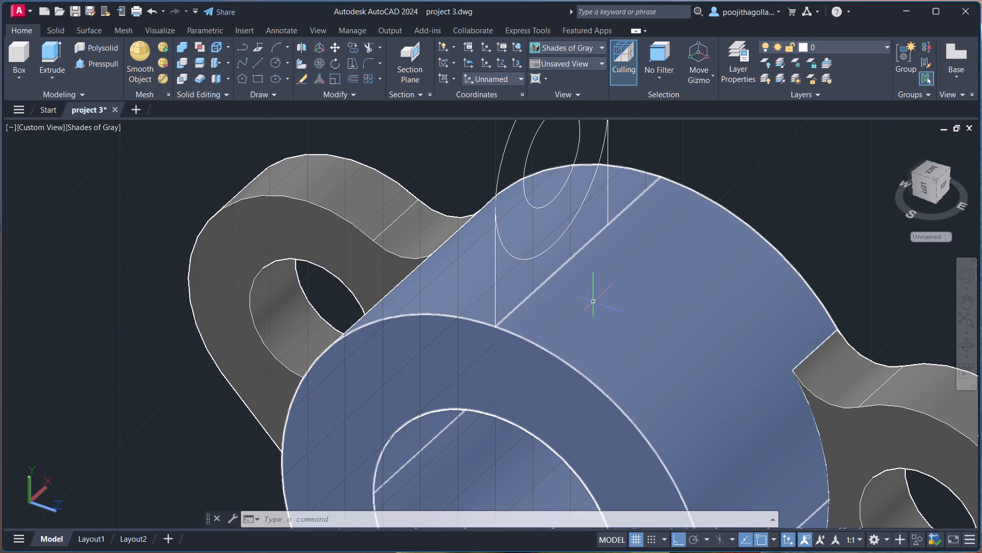
scroll(602, 297, "down", 1)
middle_click_drag(667, 294, 634, 279)
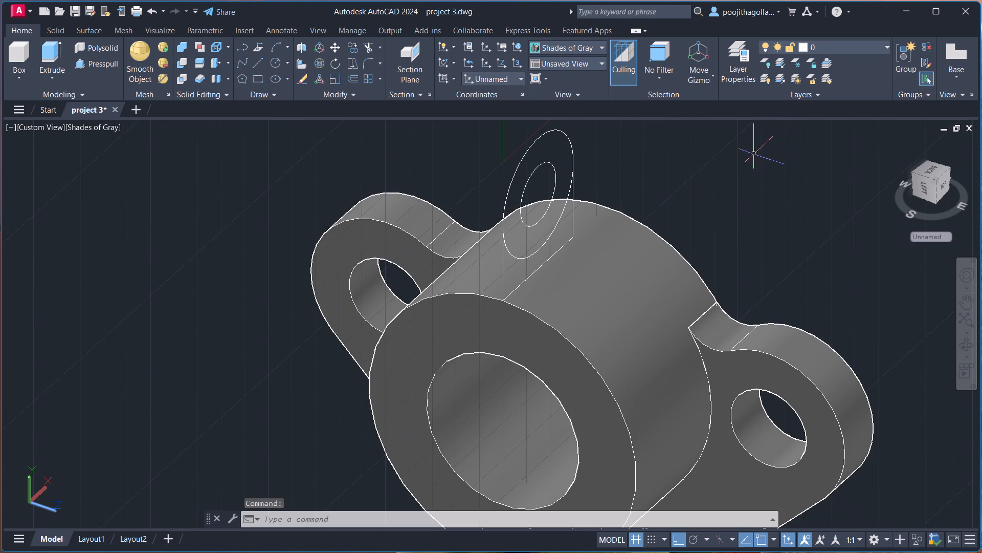
key("Escape")
Presspull the central boss's ring-shaped front face by 44 units back along the boss, two times.
left_click(106, 68)
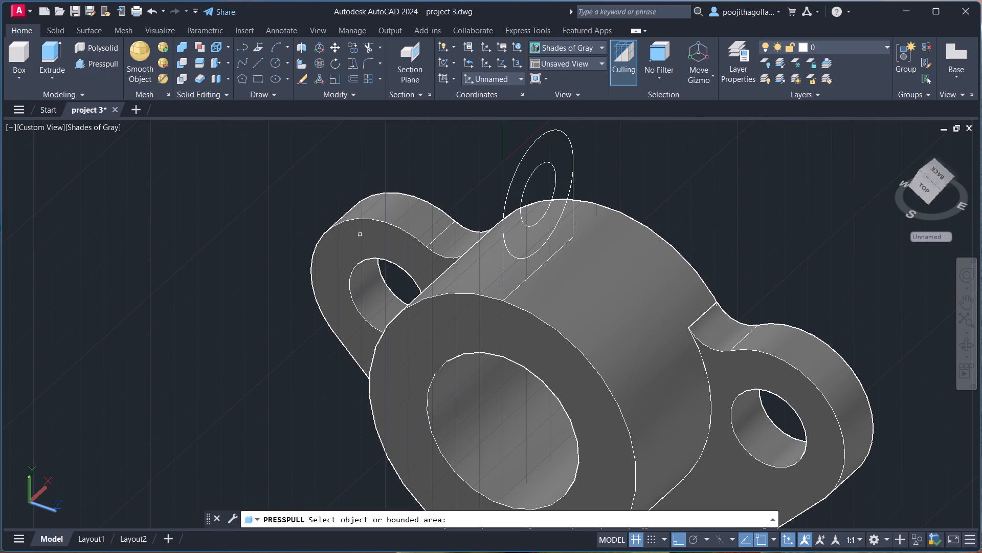
left_click(586, 390)
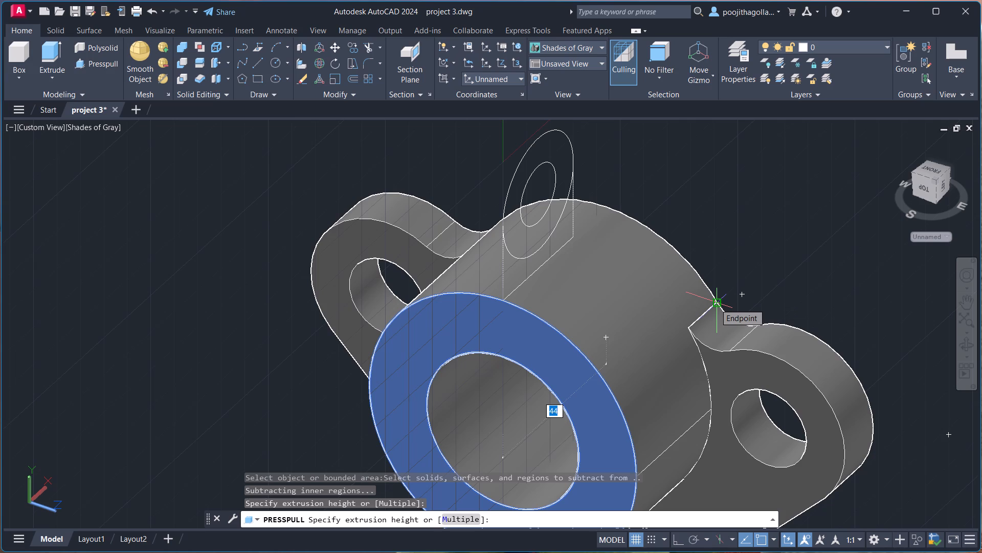
type("44")
key("Return")
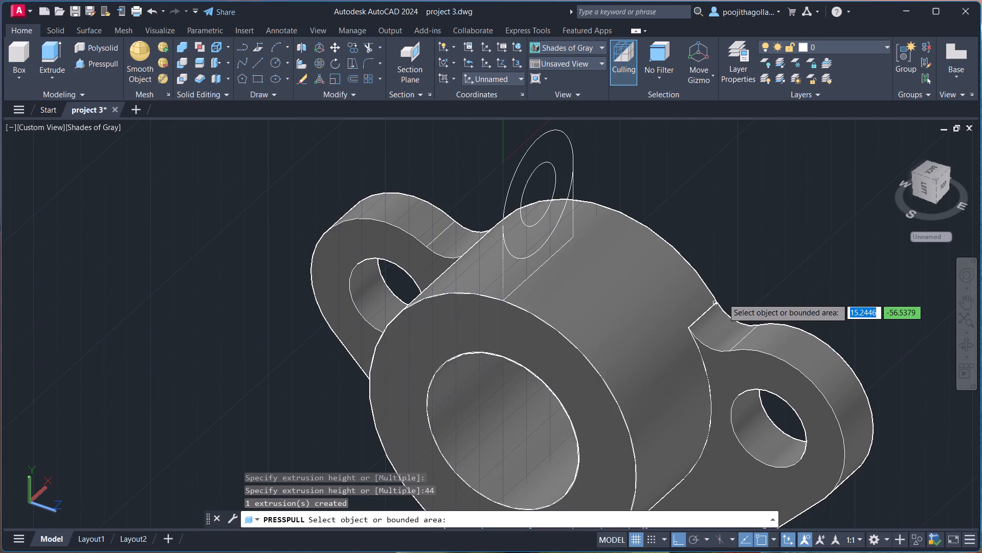
left_click(554, 359)
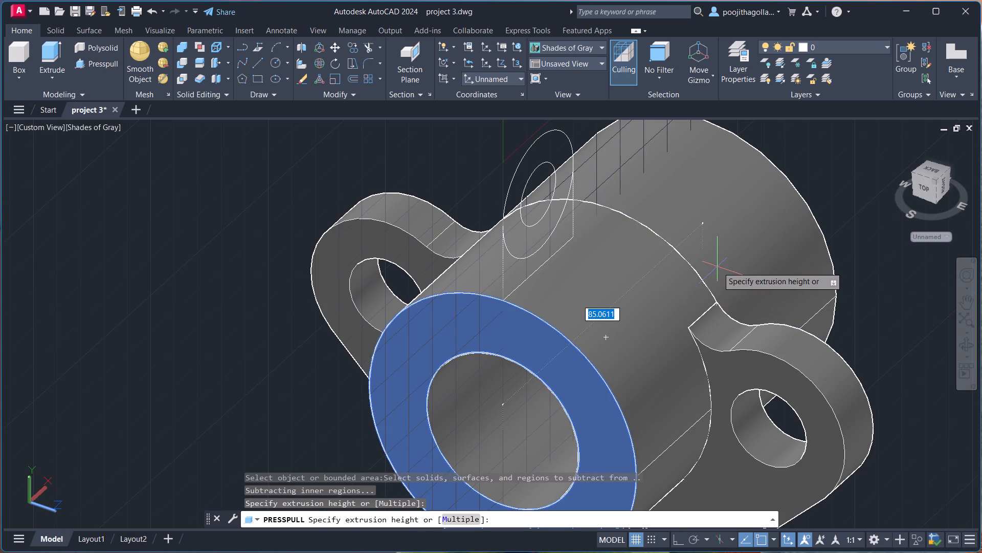
type("44")
key("Return")
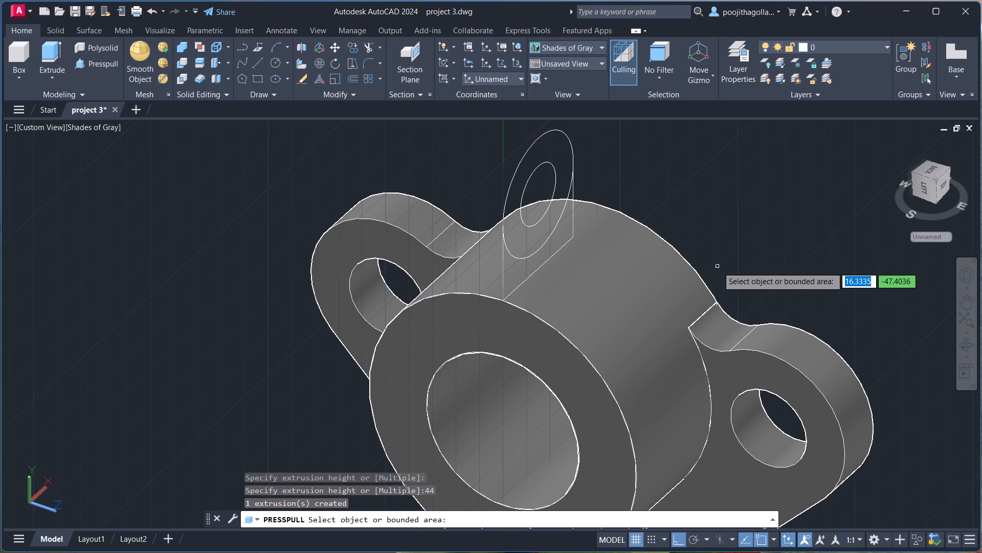
Presspull the central boss's ring-shaped front face by 20 units back into the boss.
scroll(716, 267, "down", 1)
middle_click_drag(716, 267, 684, 235)
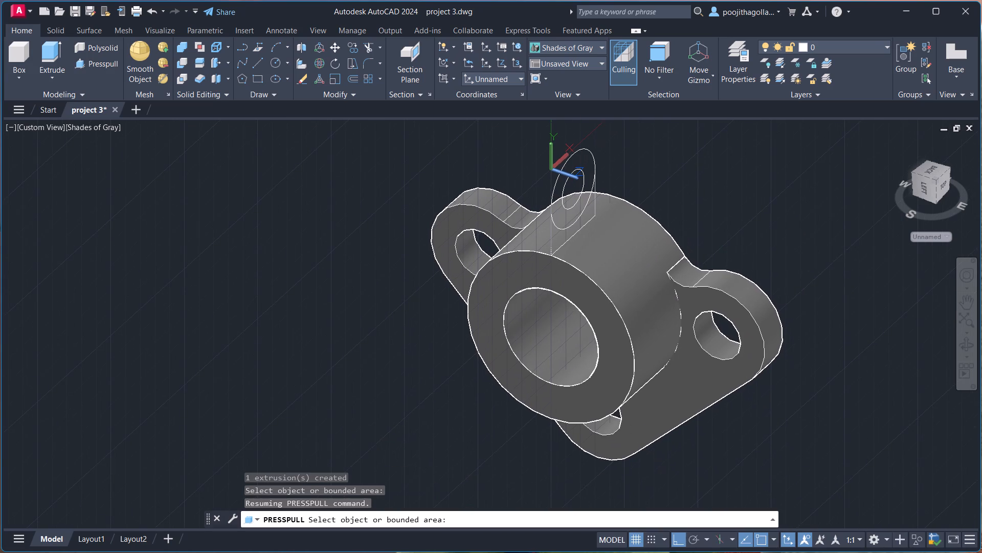
left_click(593, 303)
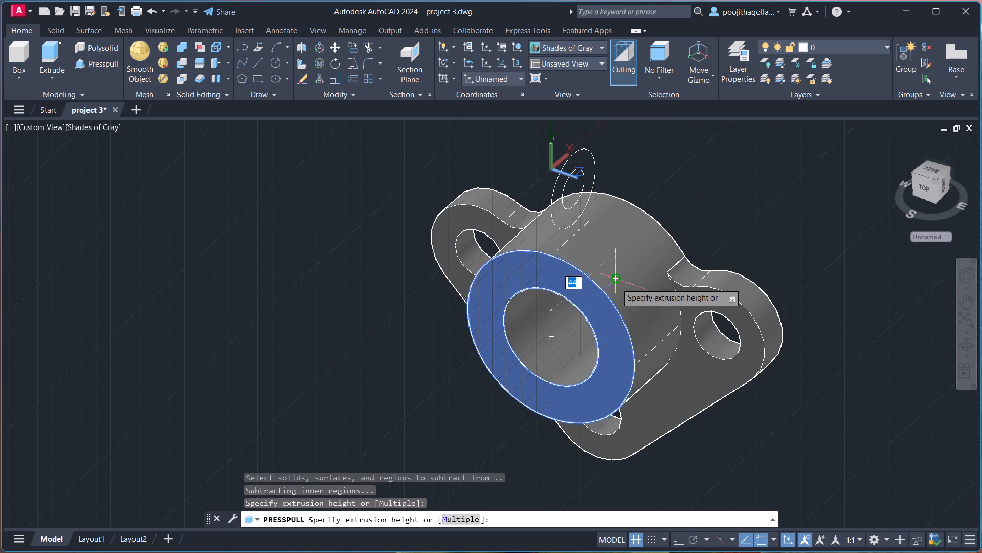
type("20")
key("Return")
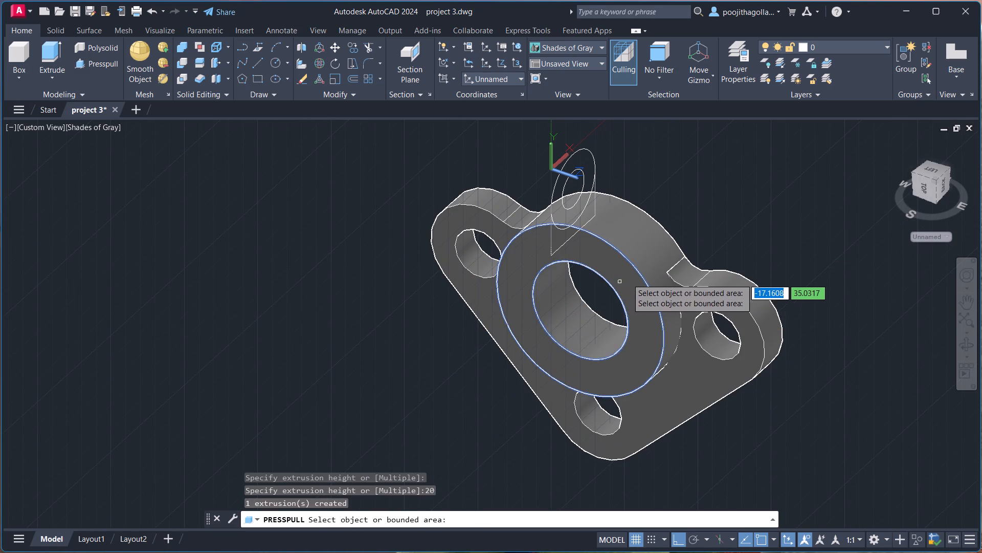
scroll(680, 204, "up", 2)
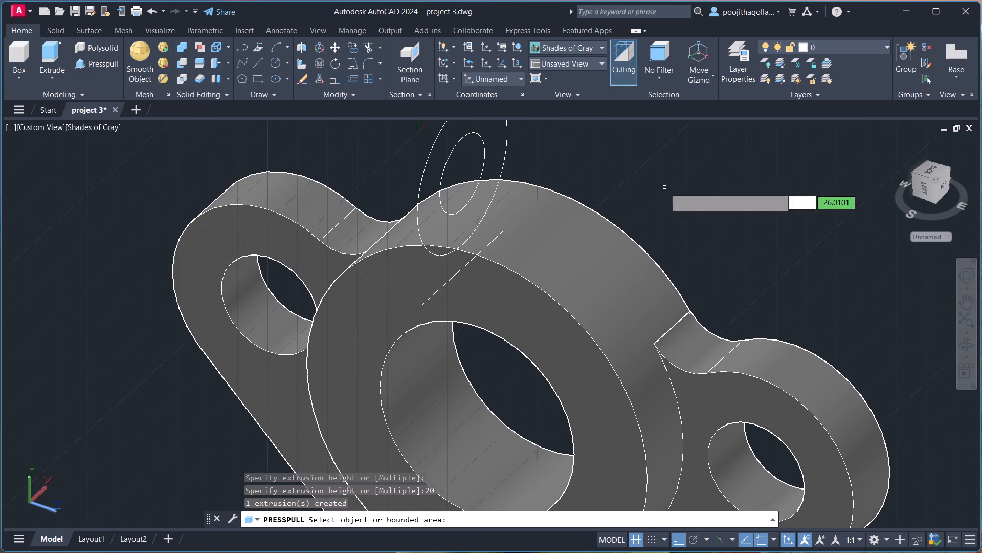
key("Escape")
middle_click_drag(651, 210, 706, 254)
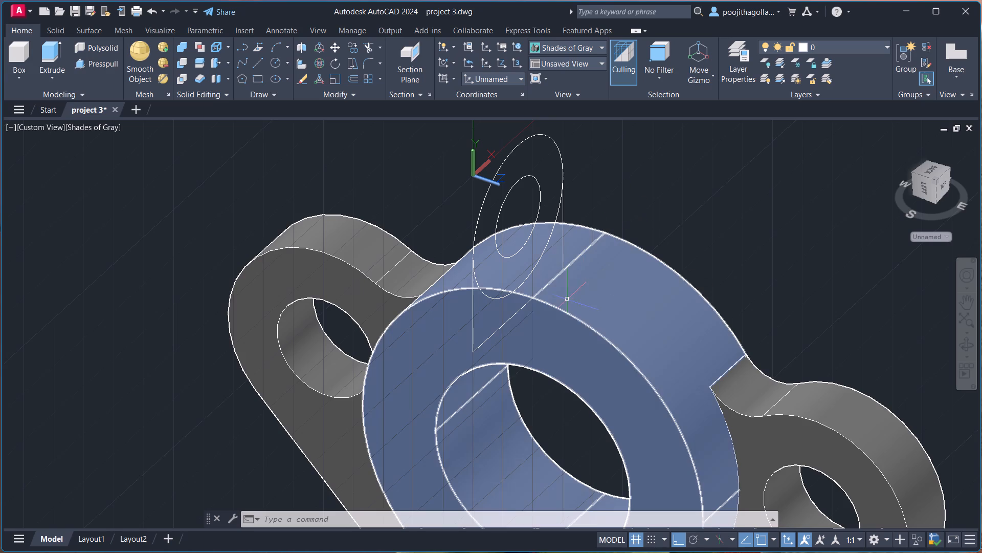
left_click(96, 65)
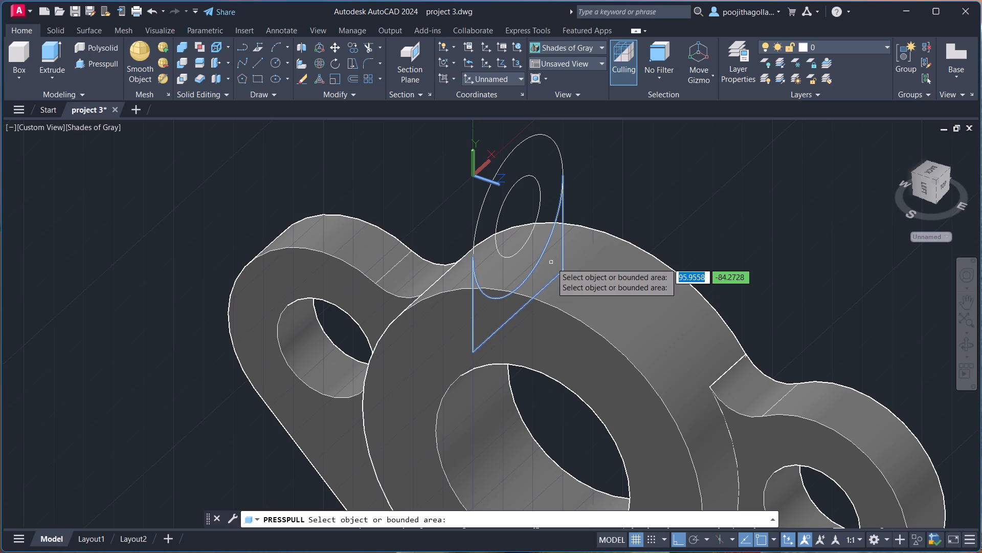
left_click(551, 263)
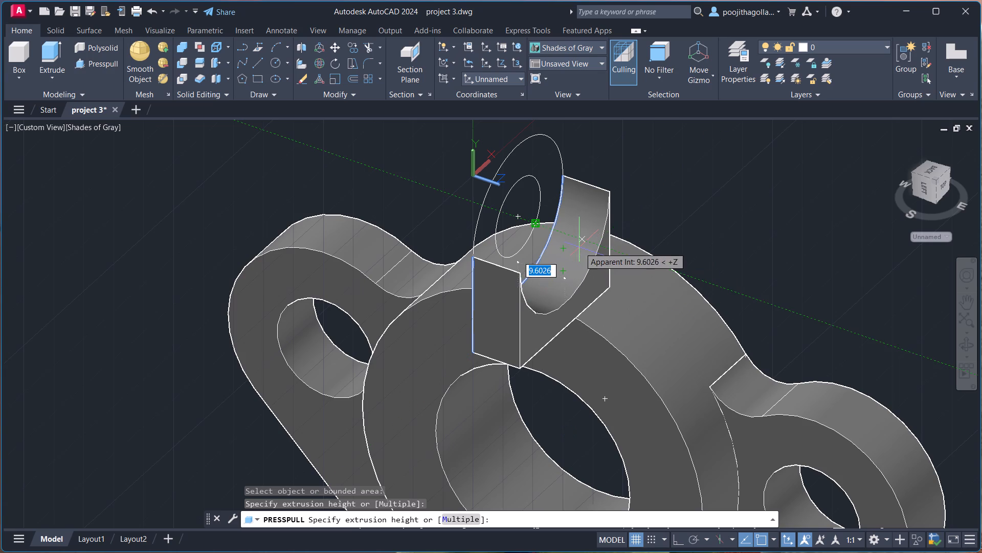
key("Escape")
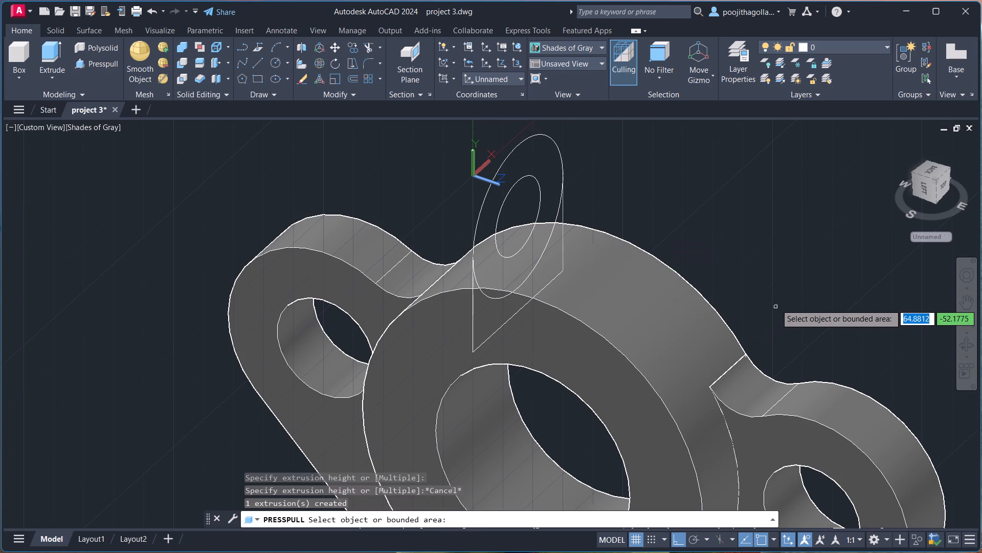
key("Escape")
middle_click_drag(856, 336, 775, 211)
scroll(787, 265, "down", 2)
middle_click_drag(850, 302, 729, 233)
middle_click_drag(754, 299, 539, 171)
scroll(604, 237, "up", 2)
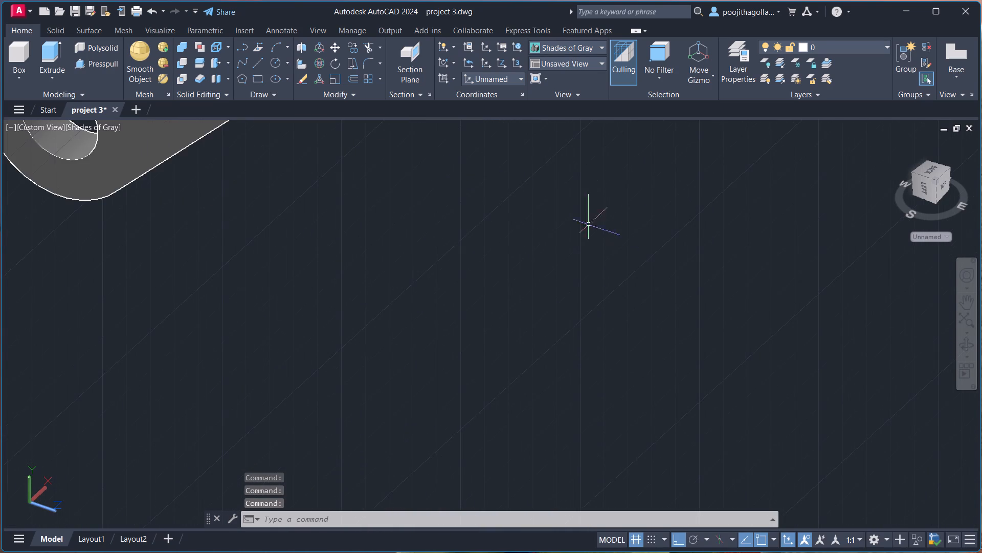
Set the Right view as the working plane, with empty drawing space clear of the solid model.
middle_click_drag(618, 265, 579, 261)
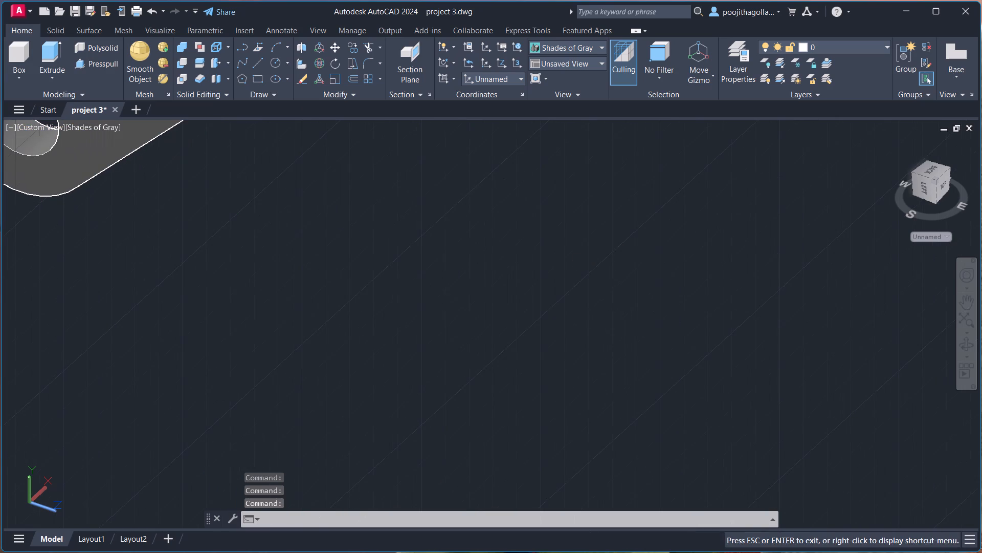
middle_click_drag(471, 251, 439, 232)
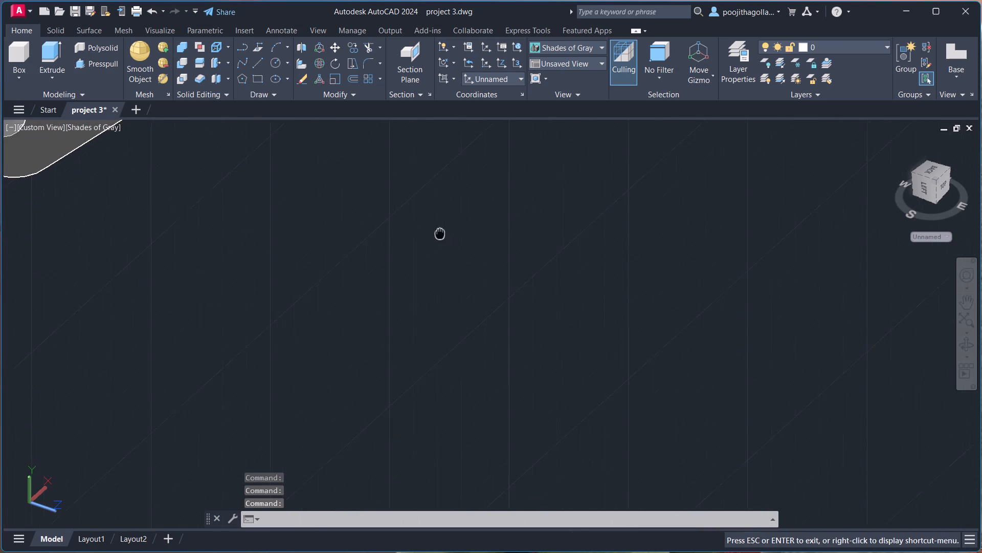
middle_click_drag(439, 232, 443, 243)
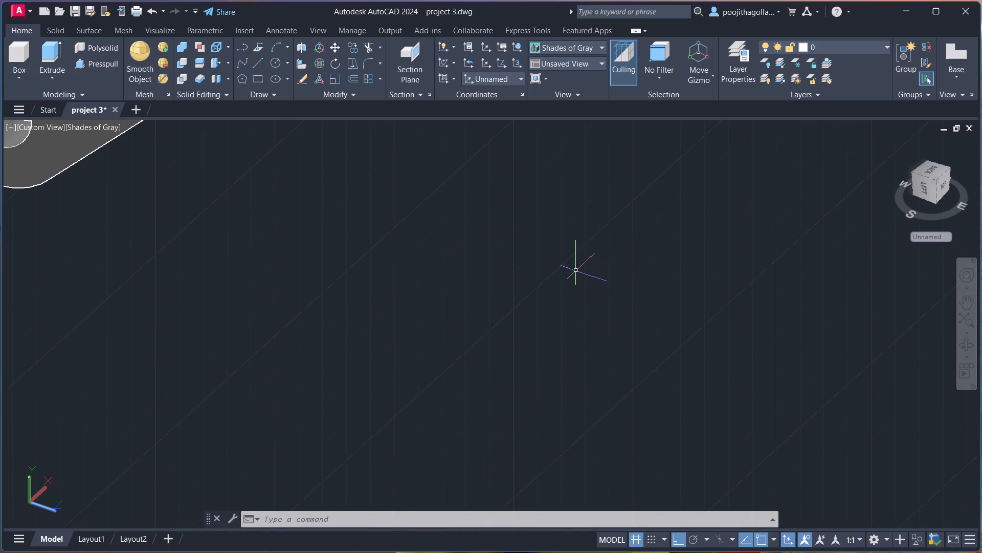
left_click(39, 121)
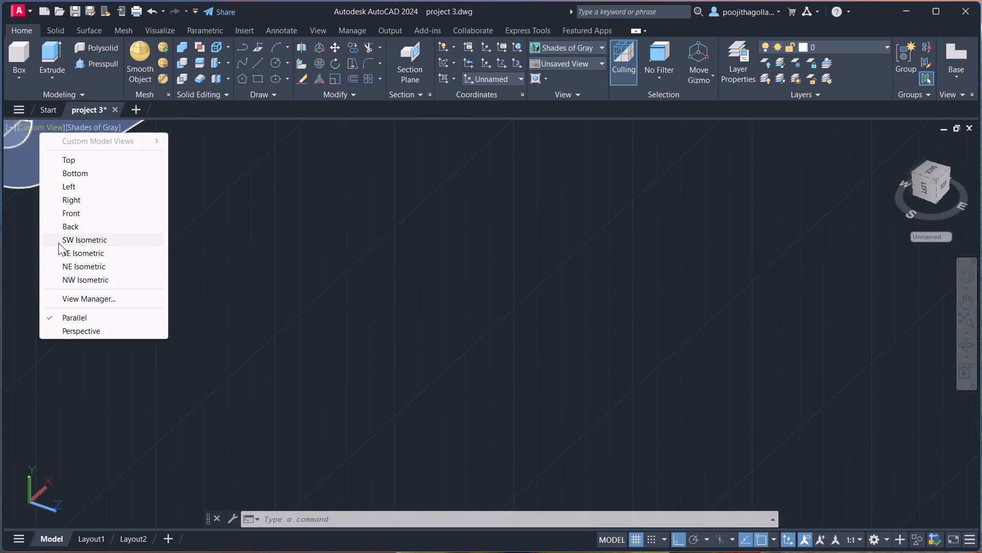
left_click(82, 203)
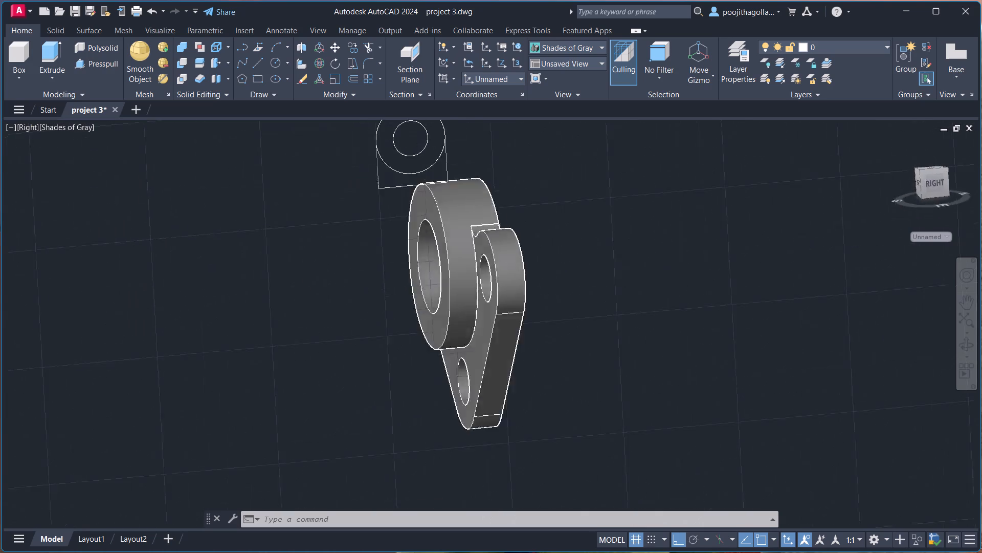
middle_click_drag(668, 344, 114, 317)
scroll(308, 321, "up", 2)
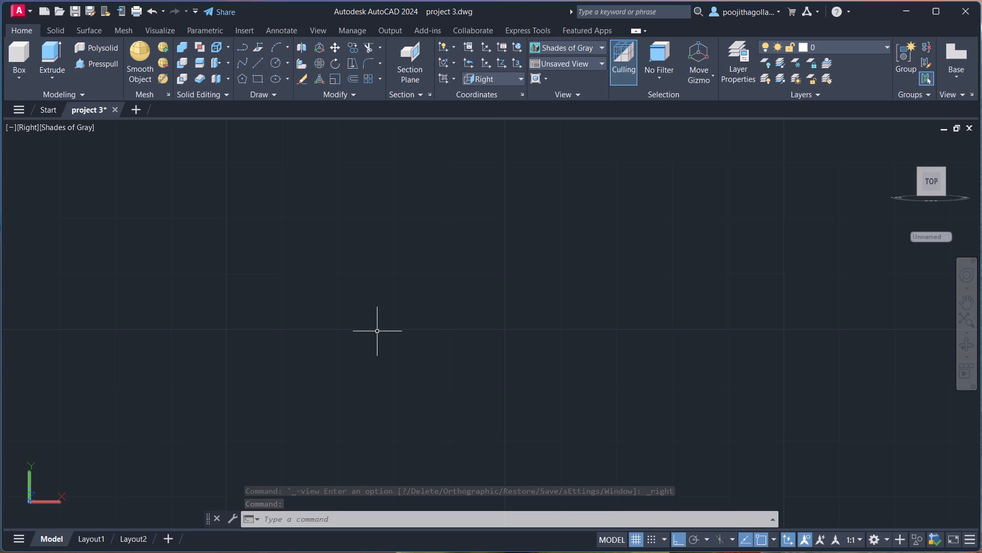
Draw two concentric circles with radii 15 and 7.5 in the empty area of the Right plane.
key("c")
key("Return")
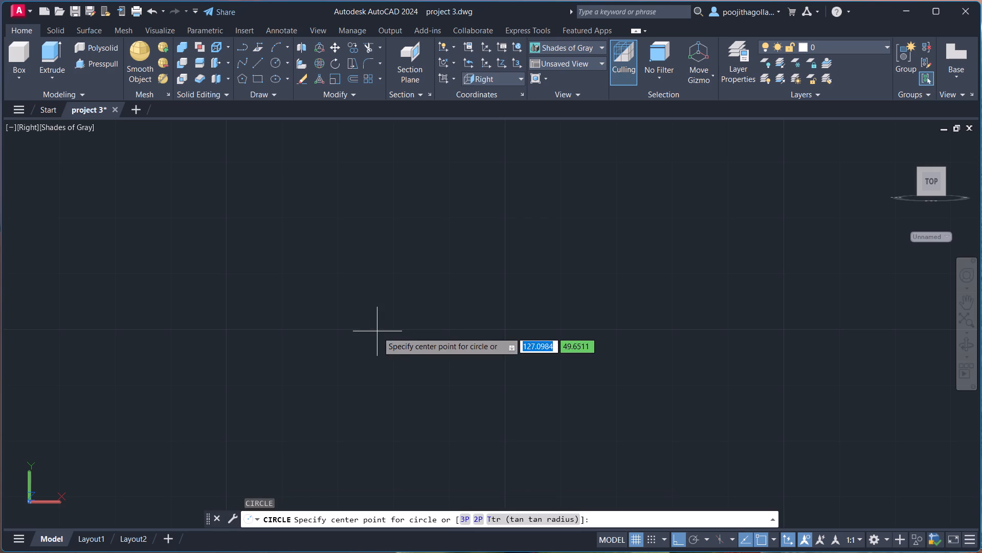
left_click(417, 297)
type("15")
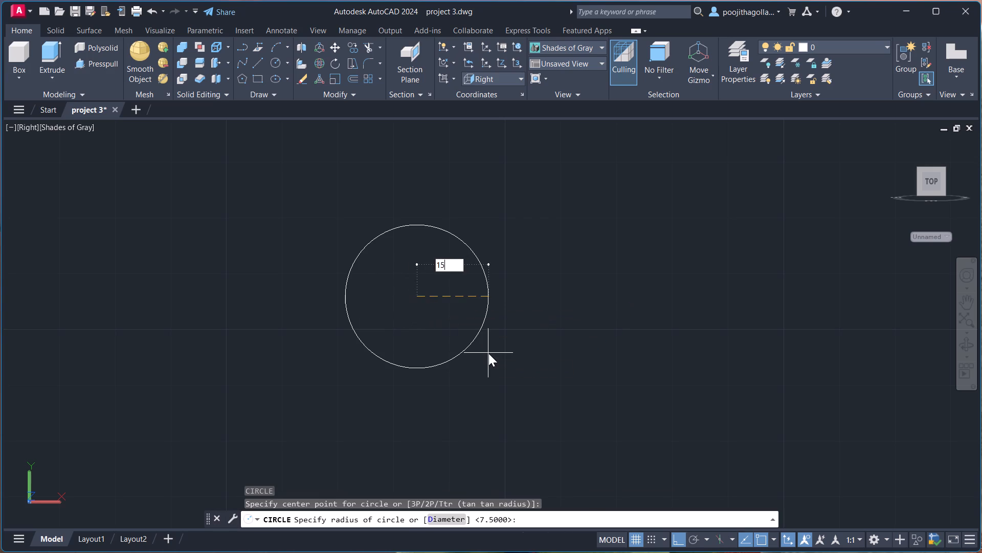
key("Return")
key("c")
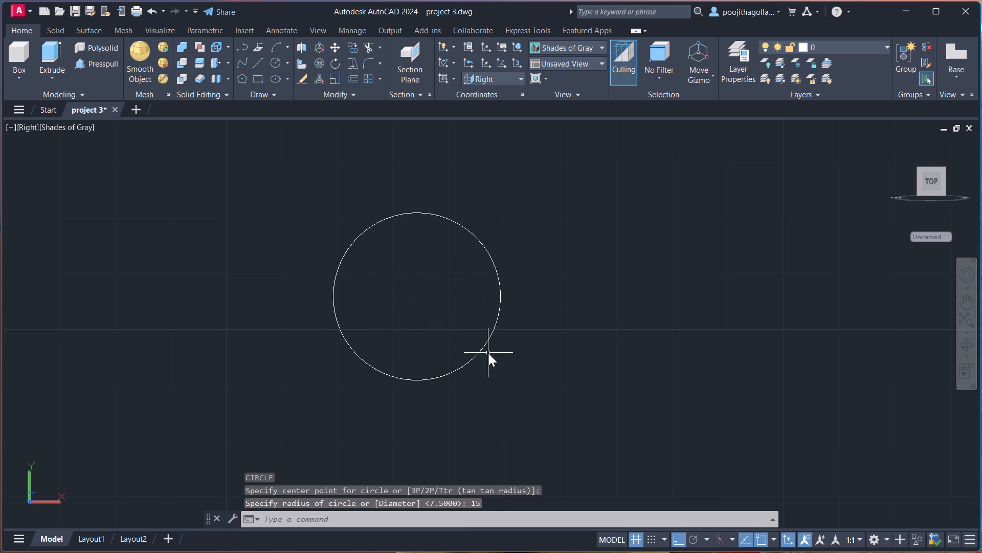
key("Return")
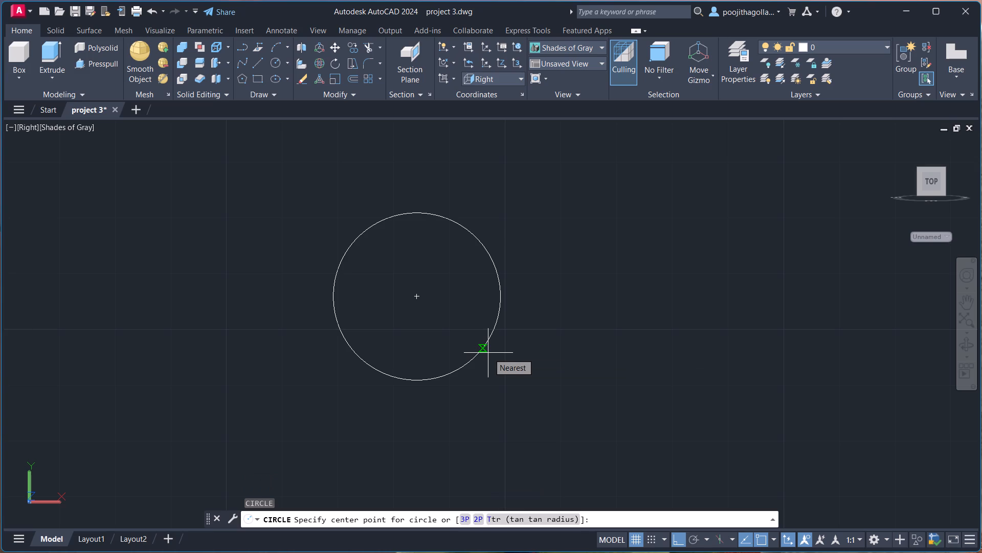
left_click(415, 297)
type("7.5")
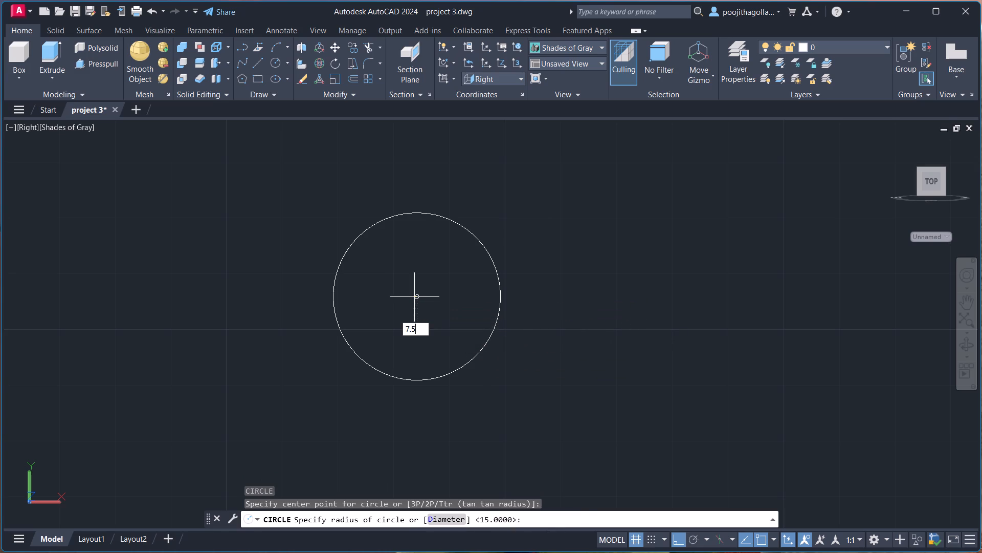
key("Return")
Draw a vertical line downward from the left quadrant of the radius 15 circle.
middle_click_drag(572, 394, 610, 365)
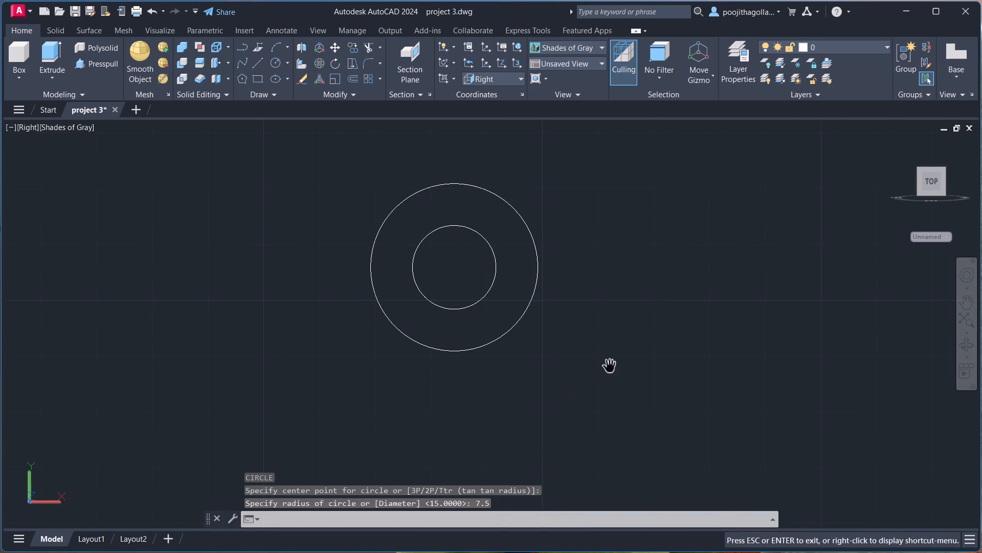
key("l")
key("Return")
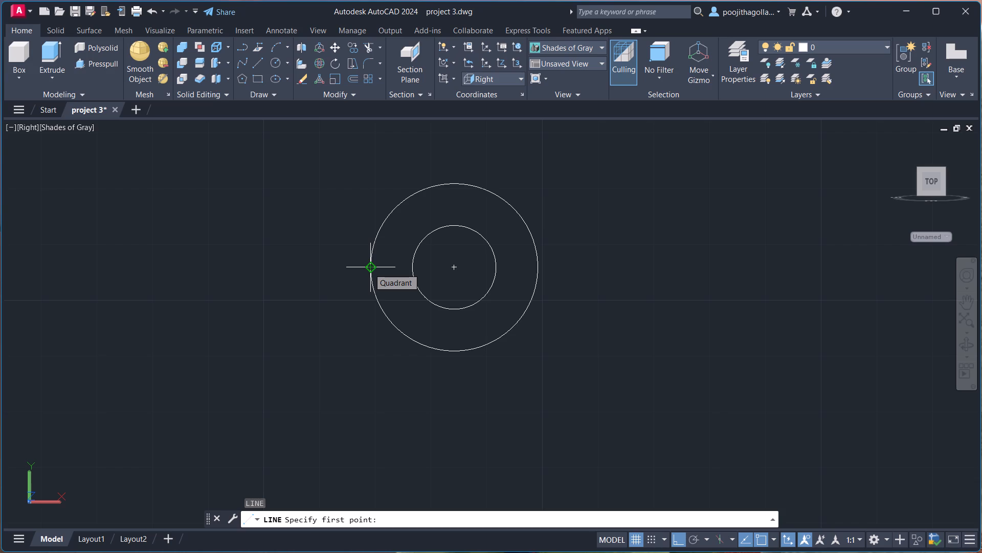
left_click(369, 268)
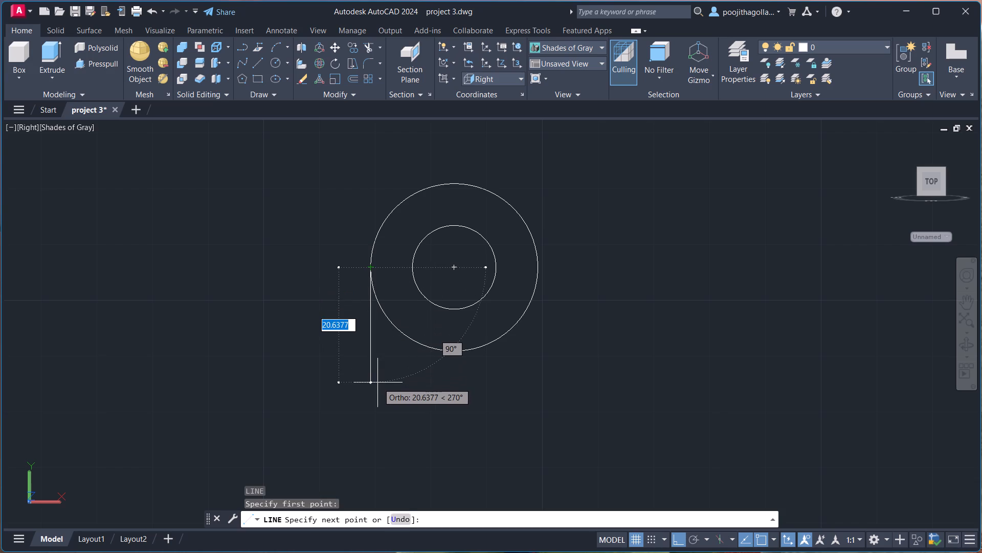
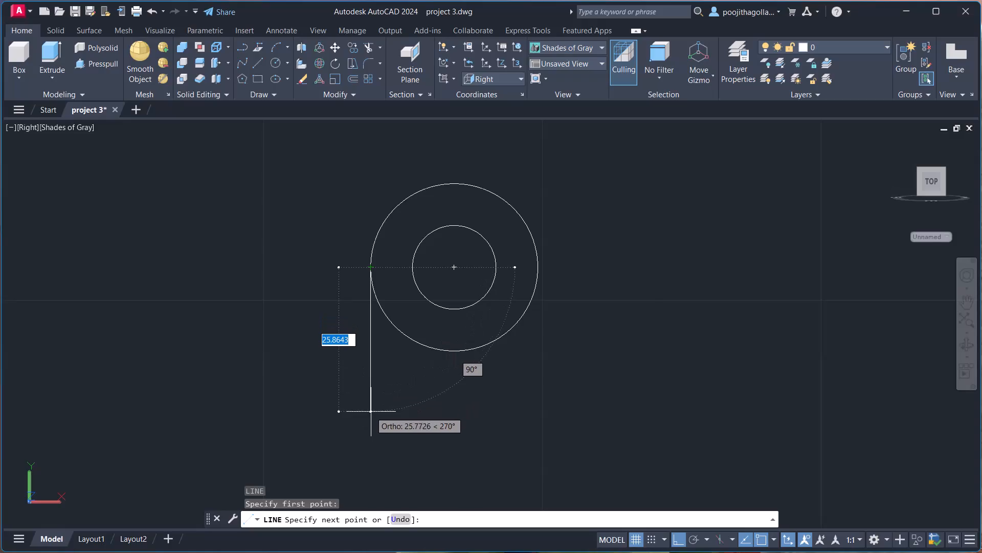
Copy the three-sided open outline from the original lug profile onto the left quadrant of the new radius 15 circle.
key("Escape")
scroll(315, 296, "down", 3)
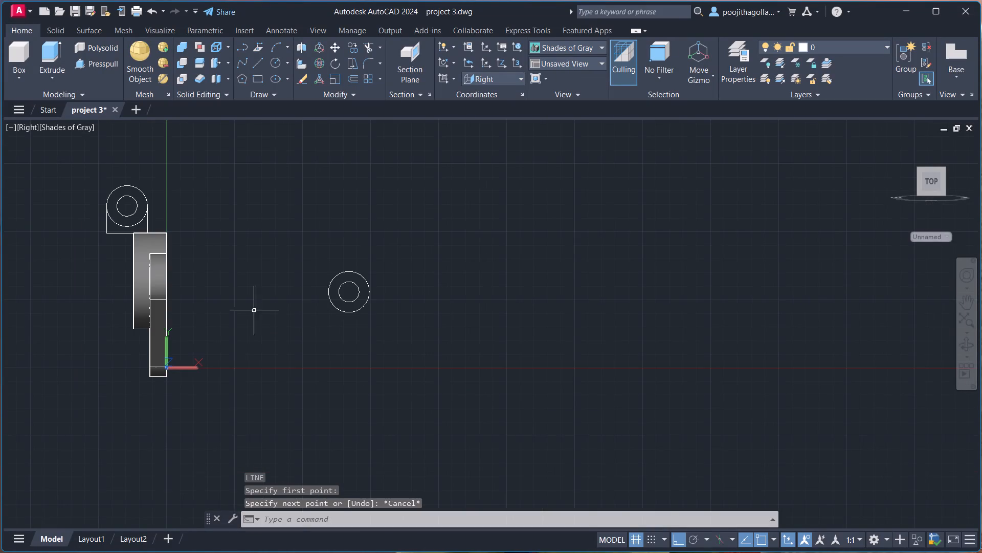
middle_click_drag(203, 247, 433, 349)
scroll(375, 312, "up", 4)
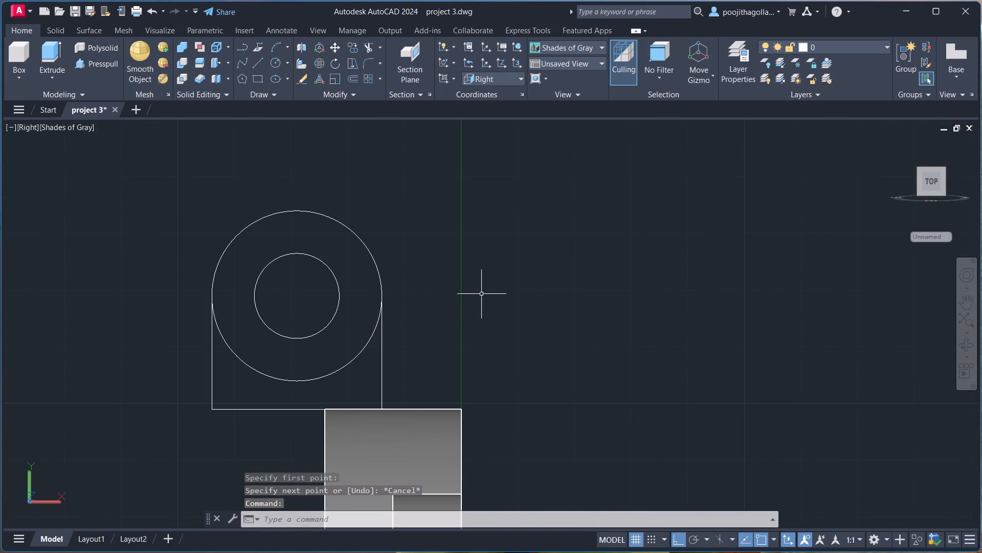
scroll(726, 393, "down", 2)
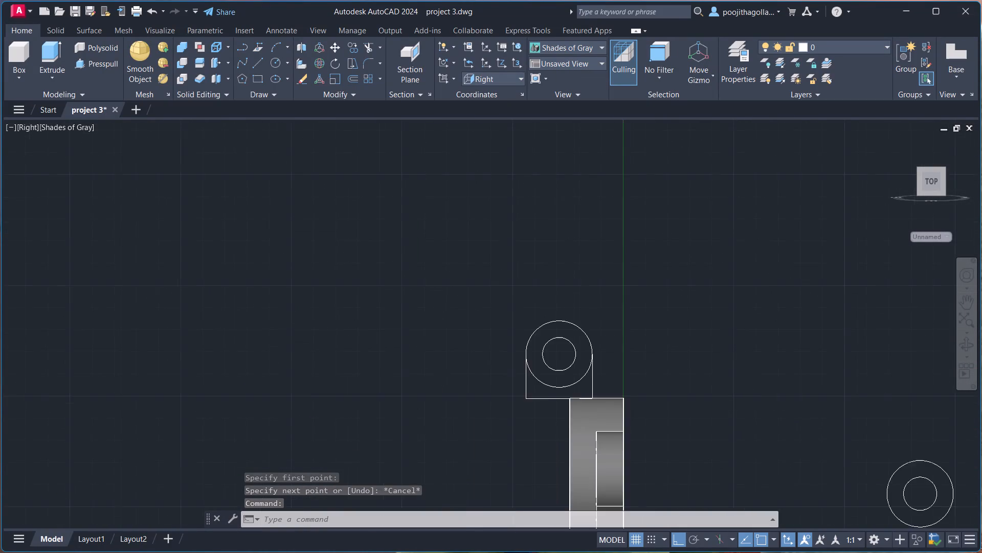
middle_click_drag(753, 379, 581, 324)
middle_click_drag(822, 422, 774, 376)
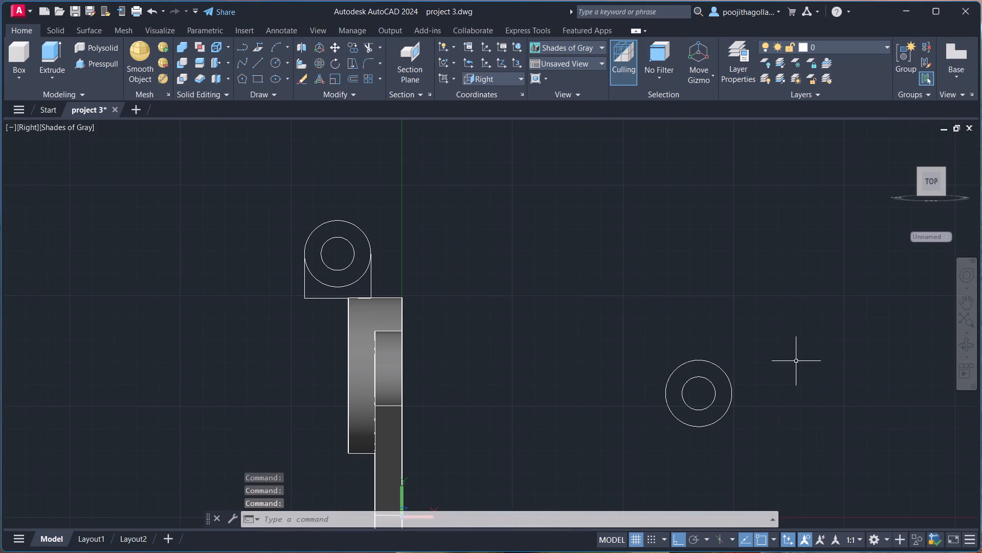
left_click_drag(794, 363, 788, 367)
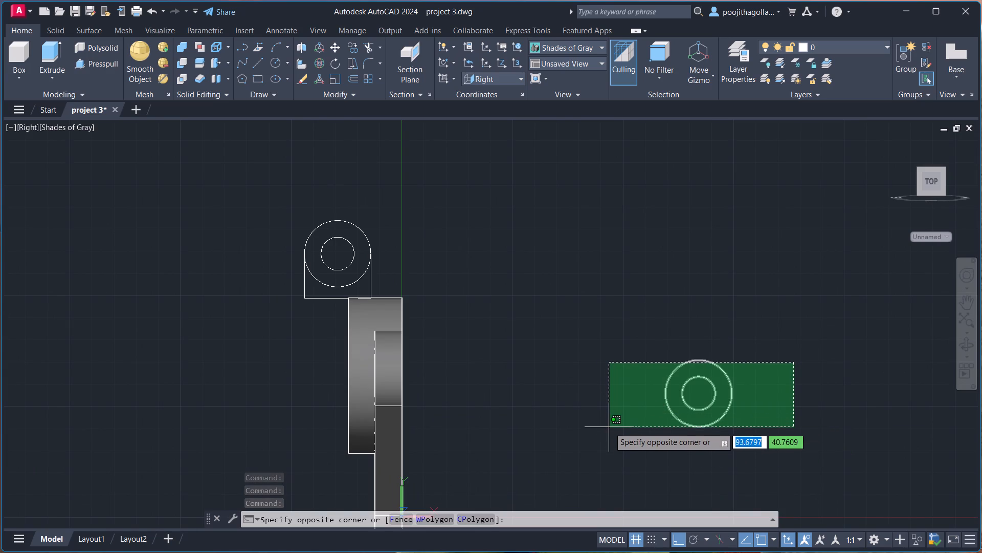
key("Escape")
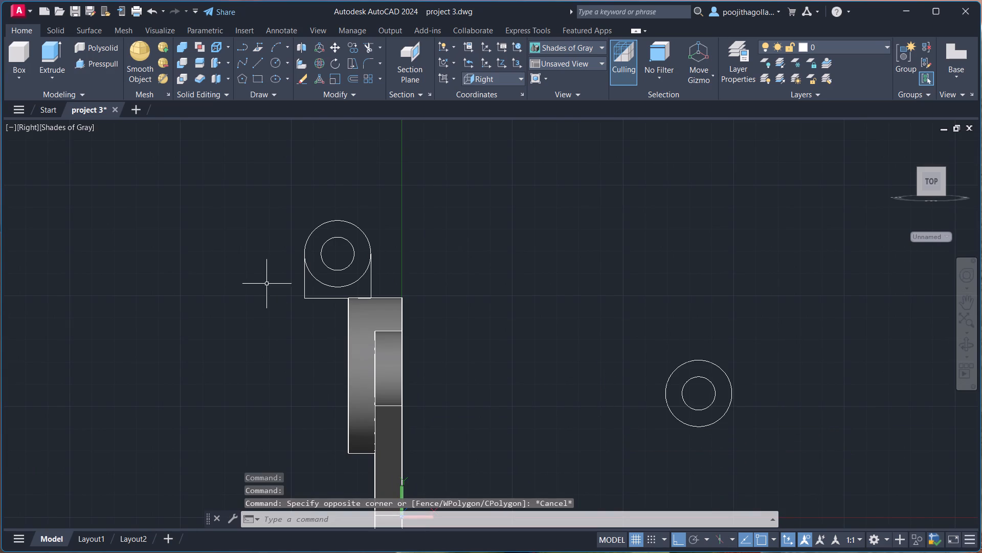
left_click(305, 295)
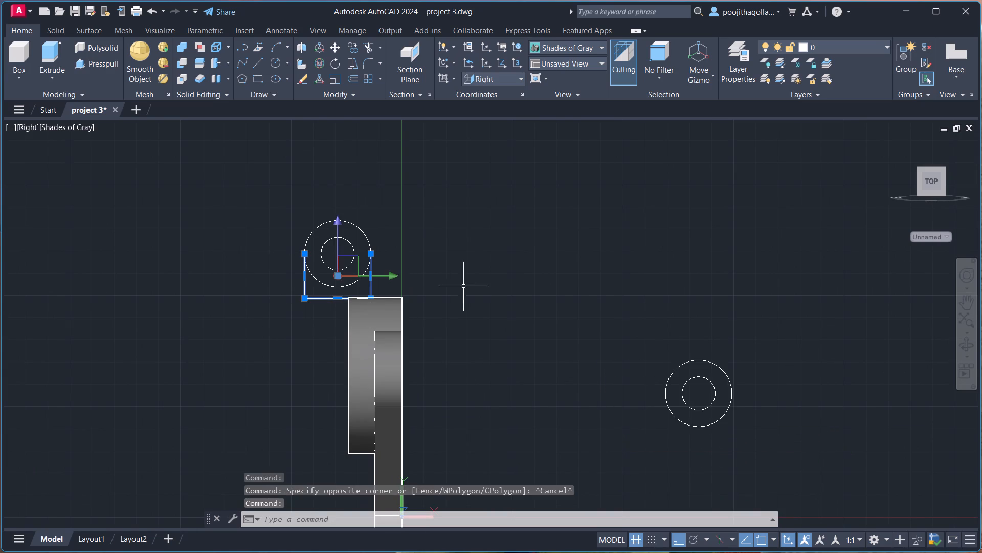
type("co")
key("Return")
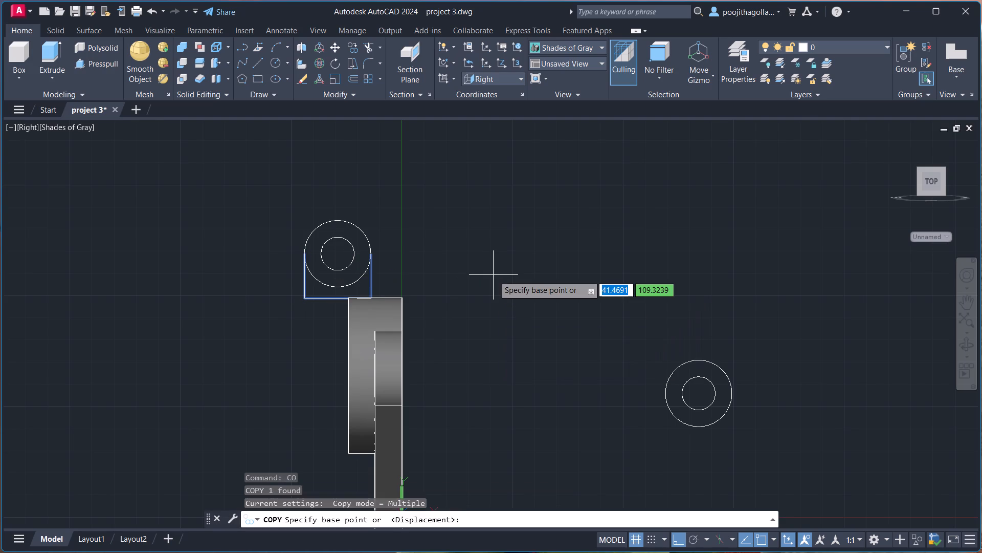
left_click(303, 254)
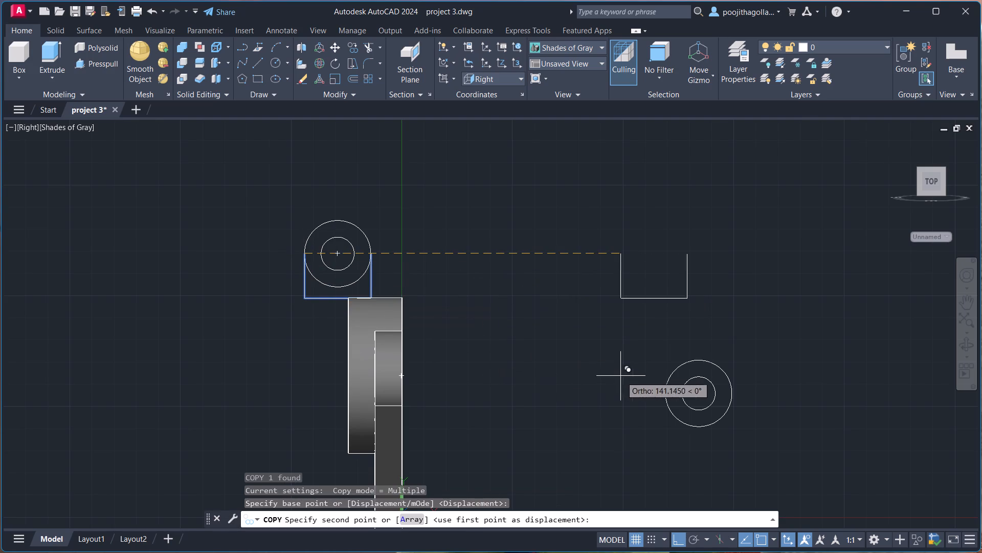
left_click(669, 392)
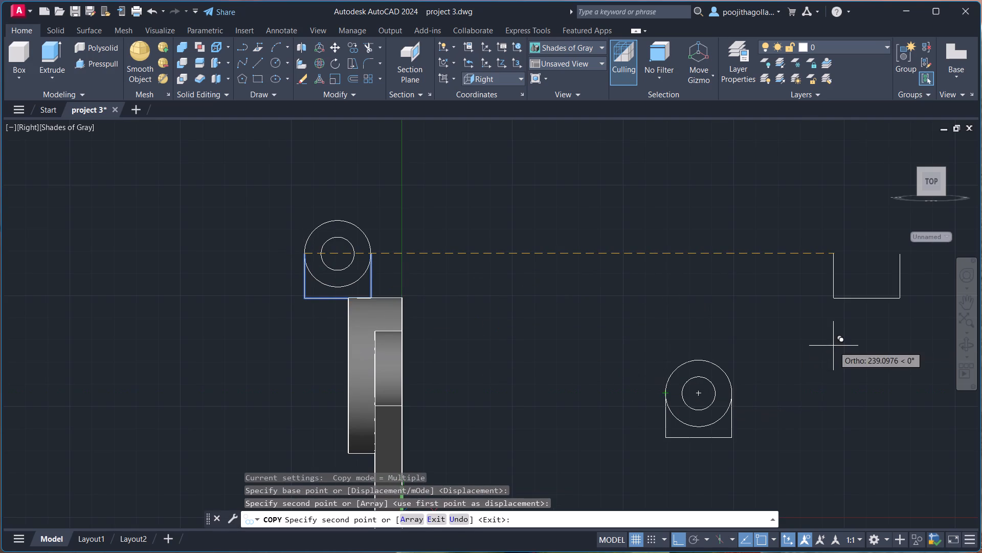
key("Escape")
Trim away the lower half of the new outer circle between the two vertical sides of the copied outline.
scroll(790, 372, "up", 2)
type("tr")
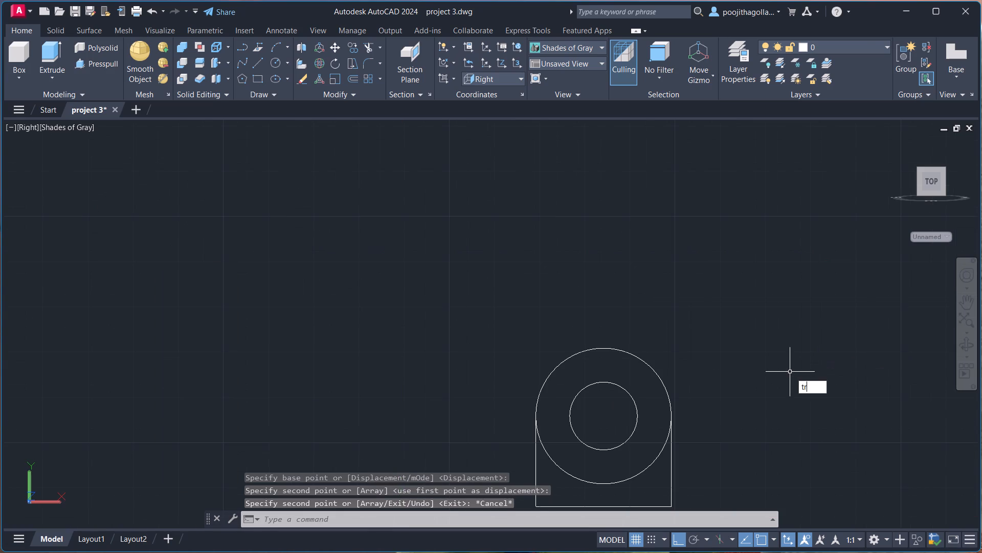
key("Return")
middle_click_drag(684, 423, 709, 358)
scroll(664, 382, "up", 4)
middle_click_drag(640, 398, 672, 260)
scroll(669, 267, "up", 1)
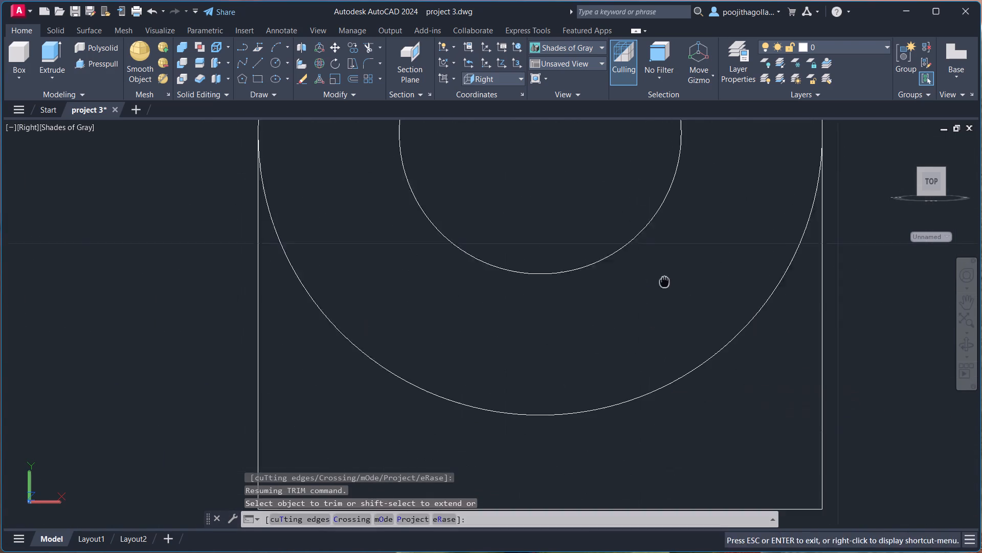
left_click(603, 401)
scroll(607, 388, "down", 3)
key("Escape")
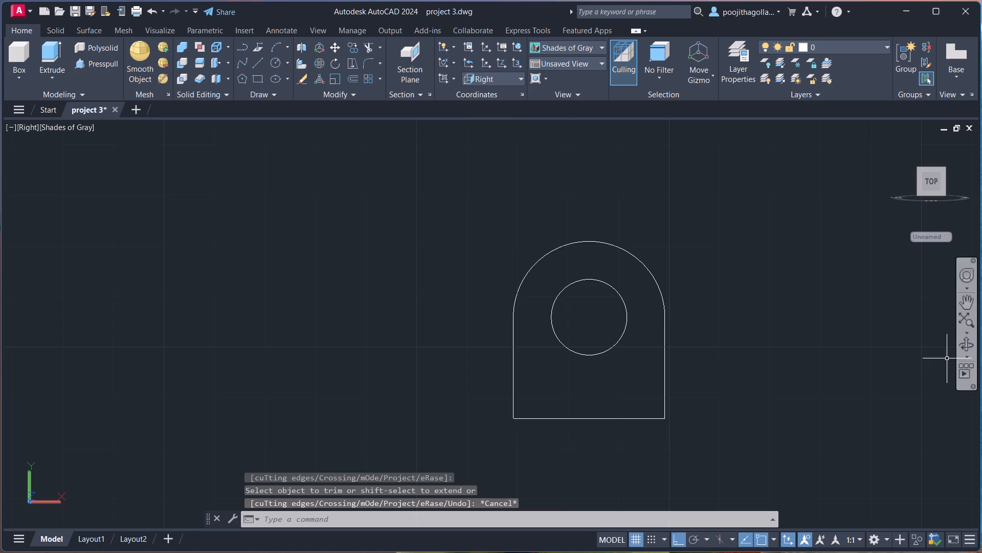
Examine the trimmed lug profile from an angled 3D view.
left_click(963, 345)
left_click_drag(758, 385, 777, 401)
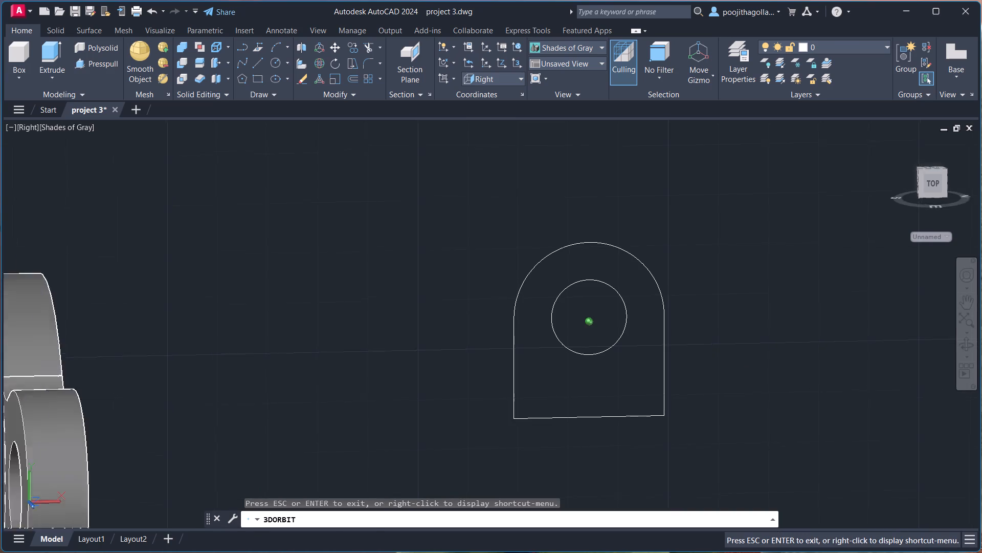
left_click_drag(777, 401, 812, 433)
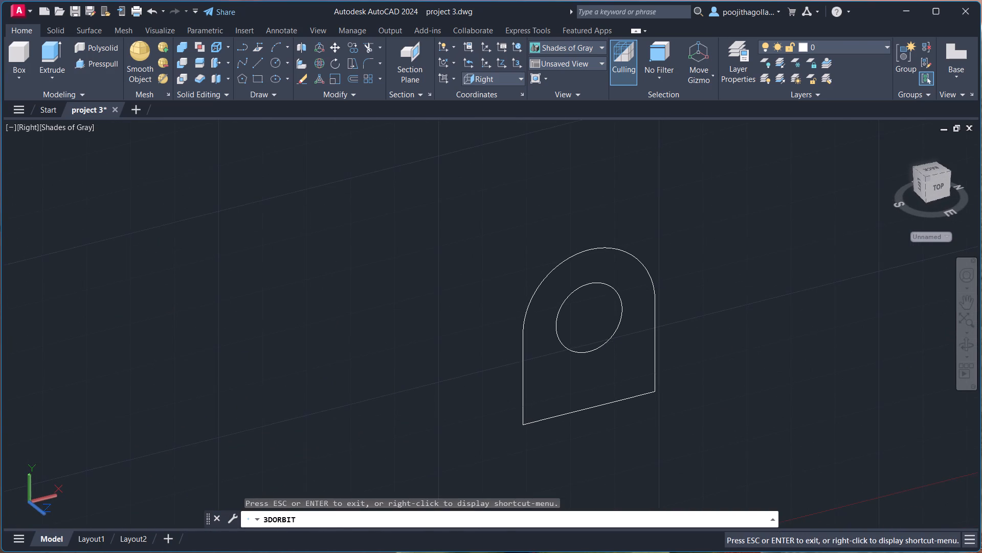
middle_click_drag(724, 415, 785, 350)
left_click_drag(625, 380, 678, 386)
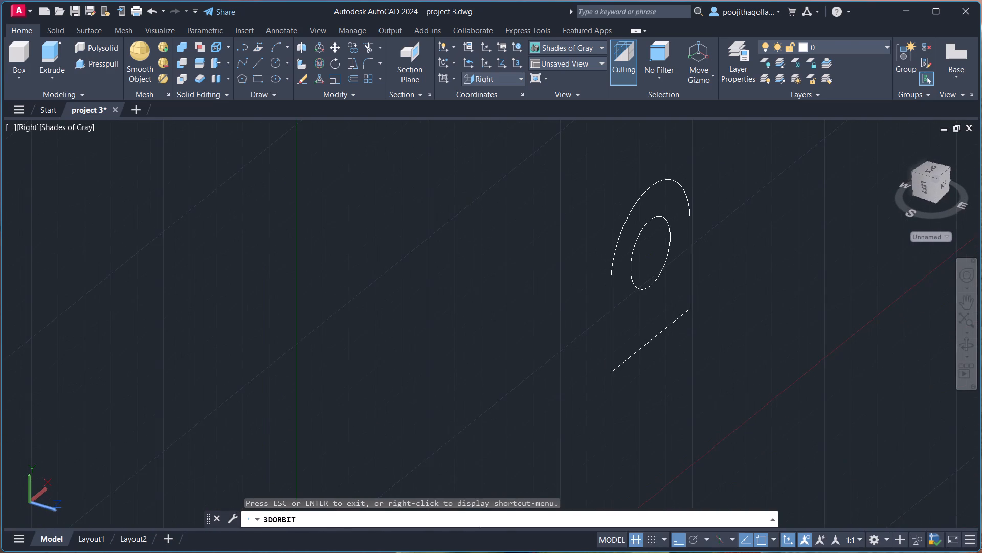
scroll(677, 384, "up", 2)
middle_click_drag(668, 390, 661, 343)
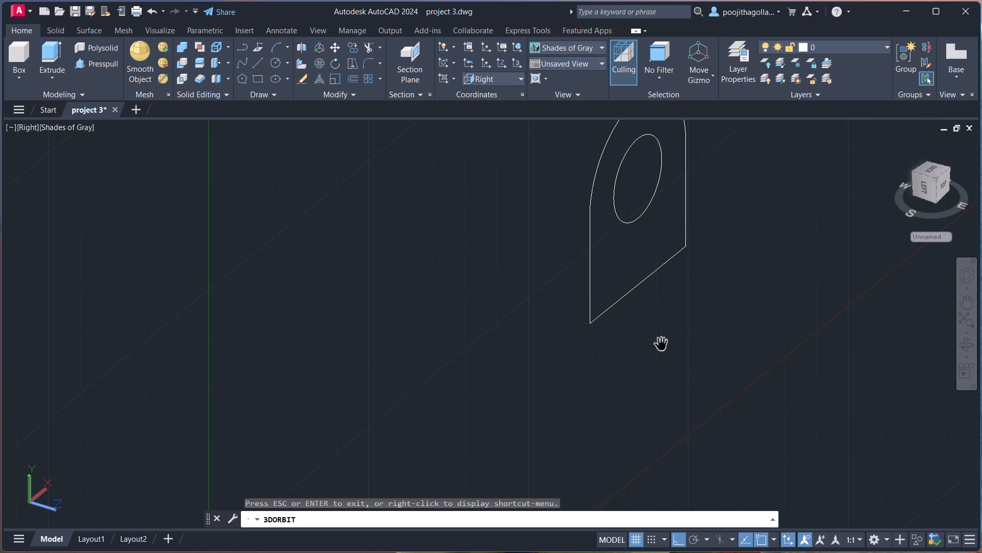
key("Escape")
middle_click_drag(654, 338, 650, 388)
scroll(650, 388, "up", 1)
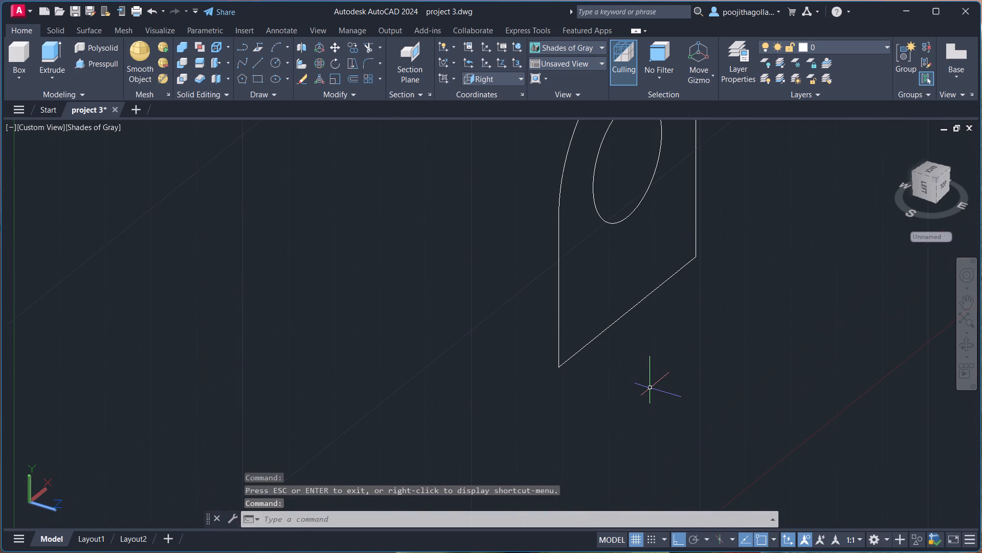
scroll(629, 388, "down", 1)
middle_click_drag(633, 392, 658, 409)
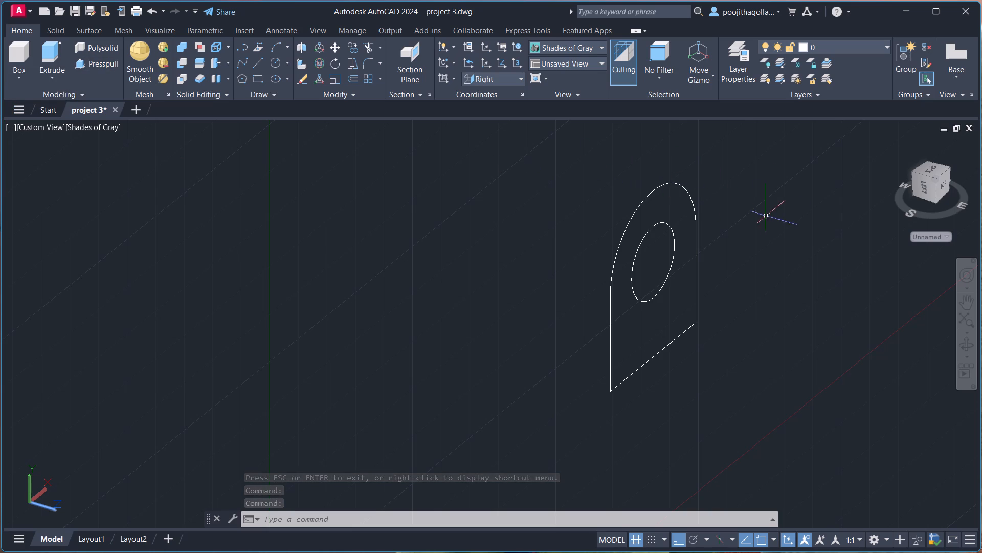
left_click(775, 182)
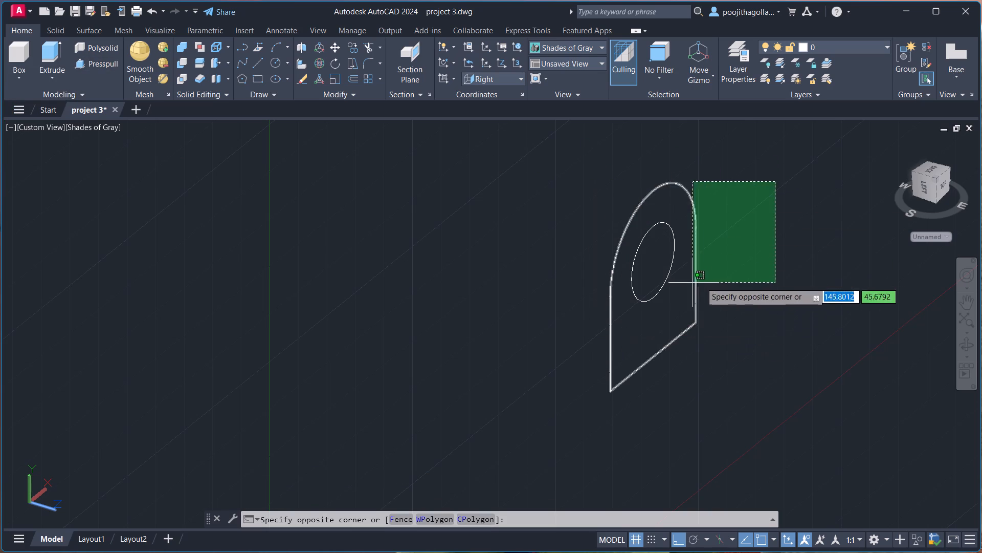
left_click(724, 275)
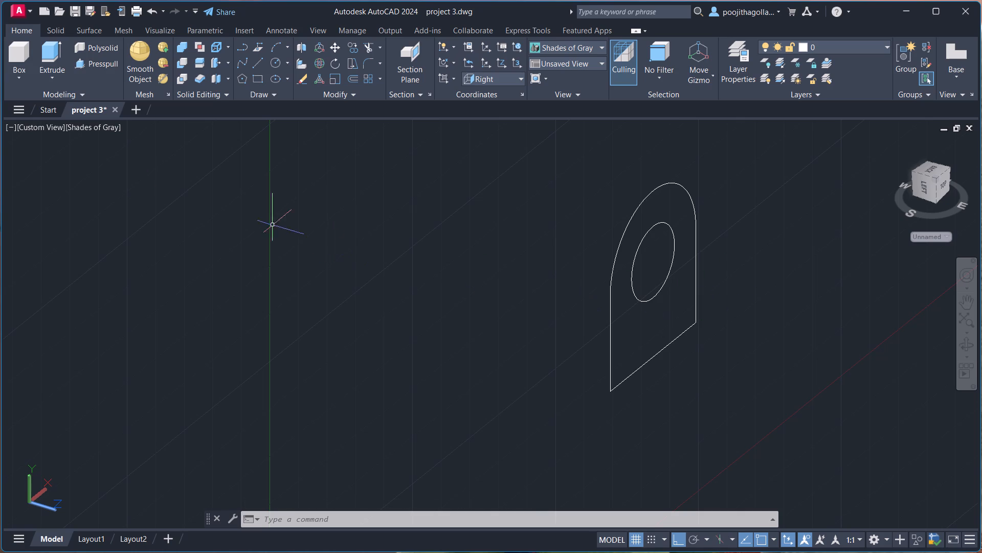
Open the drawing project 1 from the CAD folder.
left_click(19, 109)
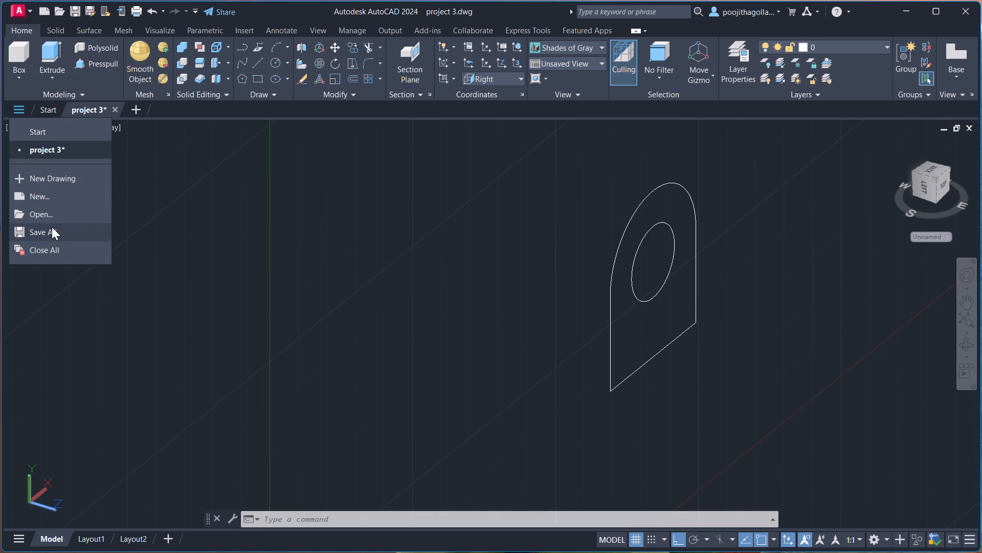
left_click(53, 219)
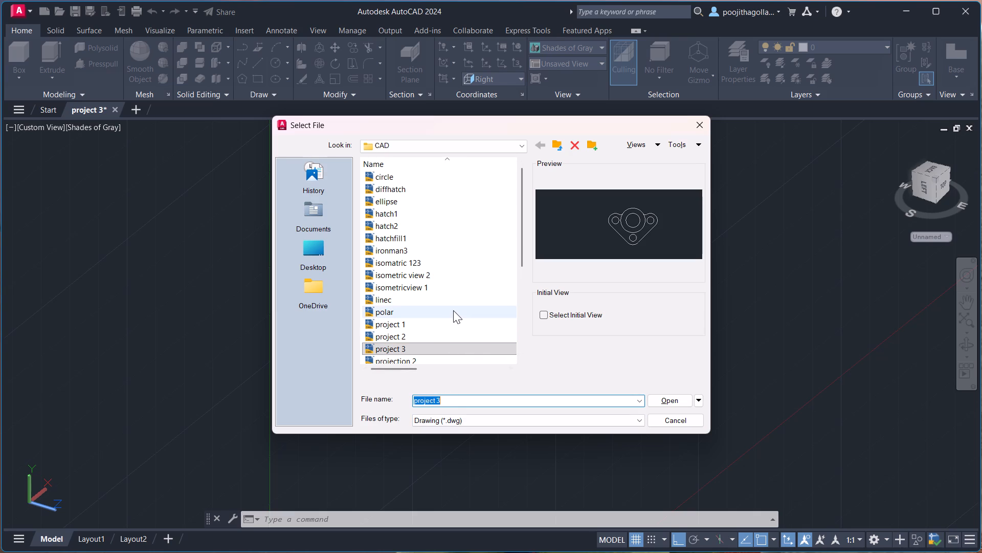
scroll(404, 268, "down", 2)
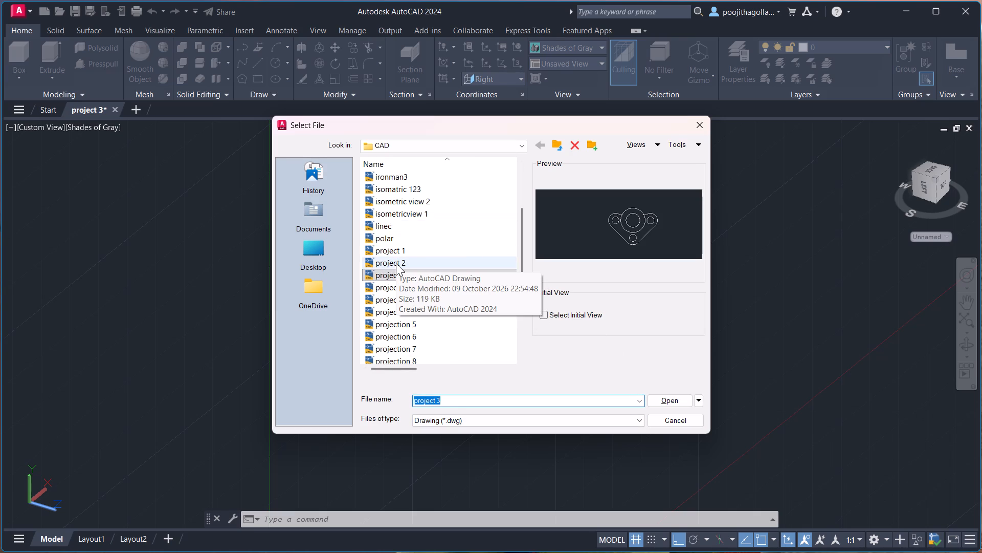
left_click(394, 250)
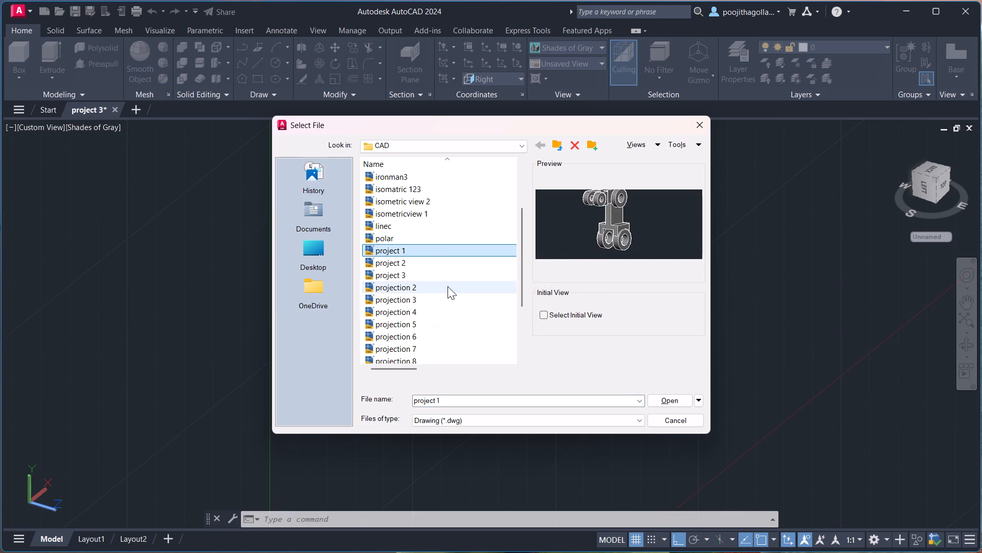
double_click(437, 250)
scroll(437, 252, "down", 1)
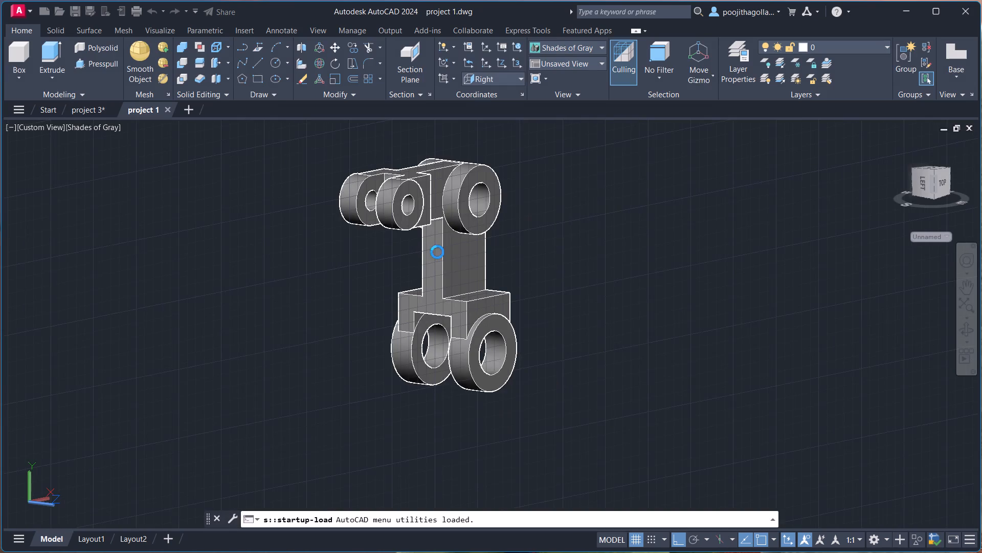
middle_click_drag(444, 255, 471, 309)
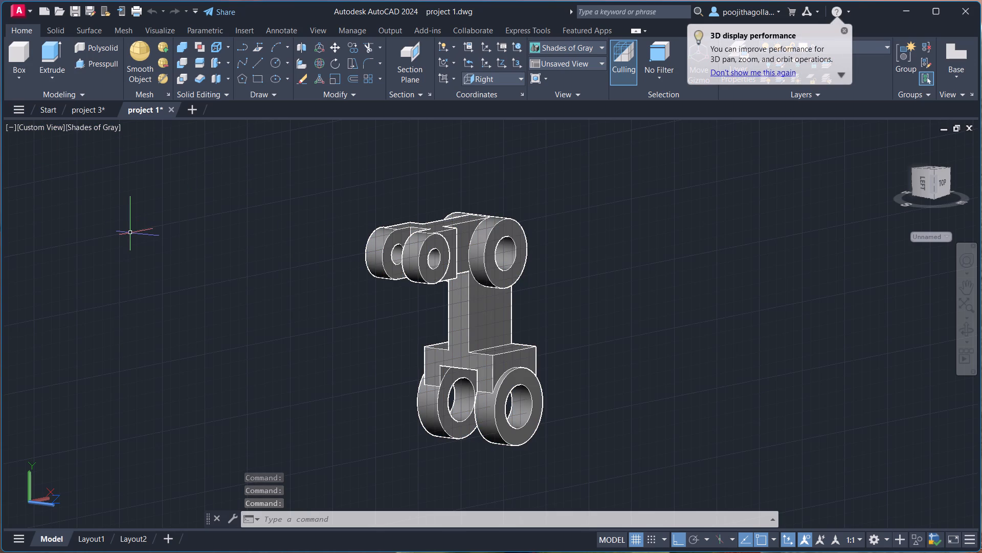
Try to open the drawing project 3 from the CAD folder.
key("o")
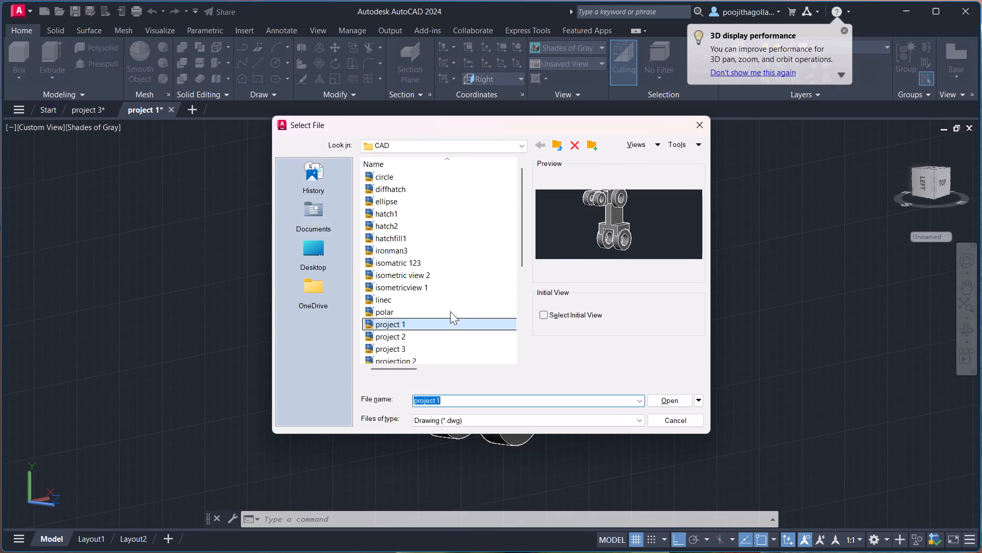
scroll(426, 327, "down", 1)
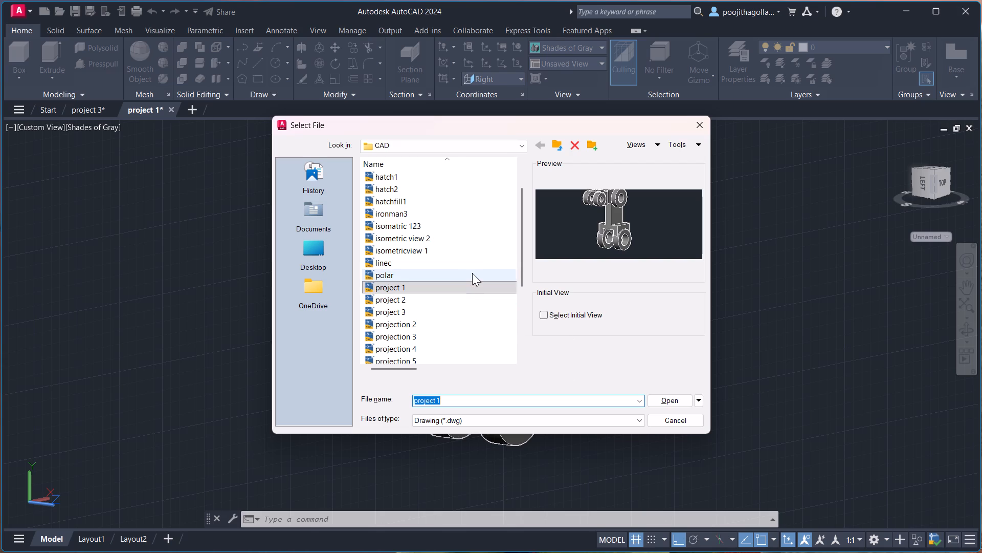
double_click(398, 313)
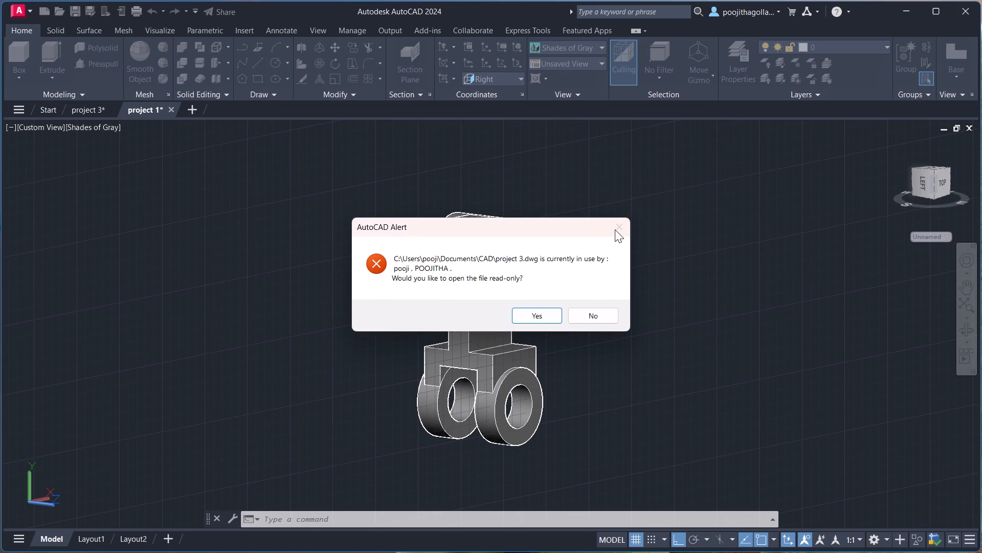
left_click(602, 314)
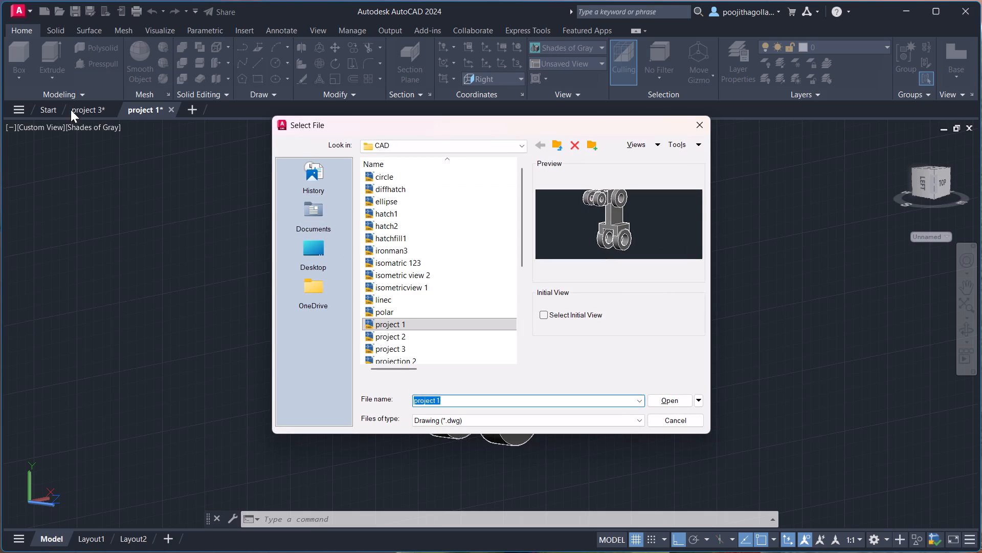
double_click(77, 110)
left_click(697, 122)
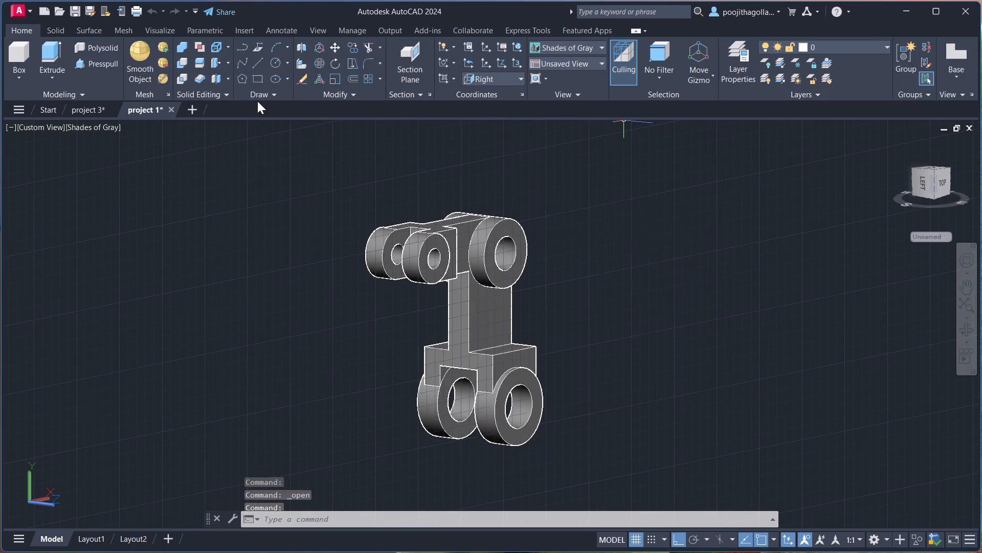
Return to the already open project 3 drawing and save it.
double_click(88, 108)
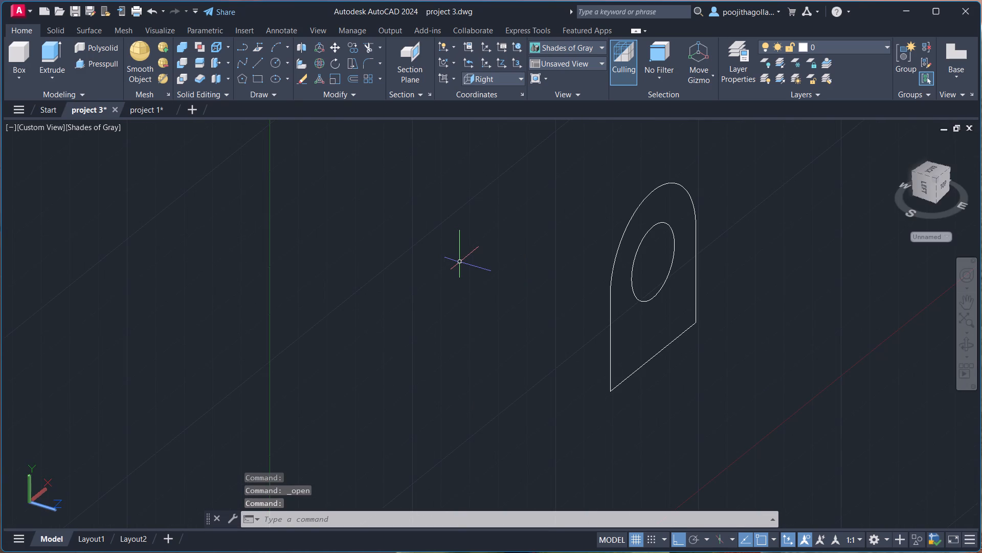
key("ctrl+s")
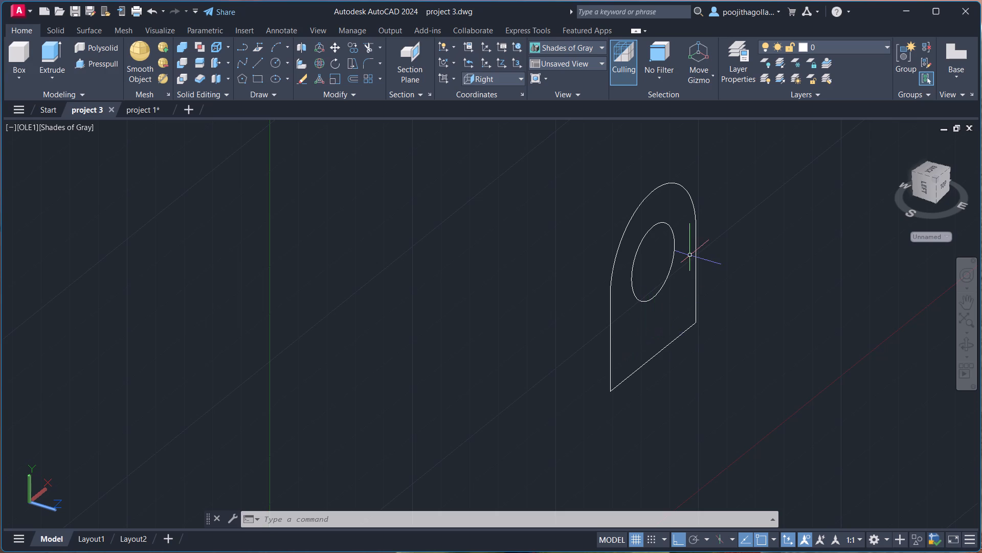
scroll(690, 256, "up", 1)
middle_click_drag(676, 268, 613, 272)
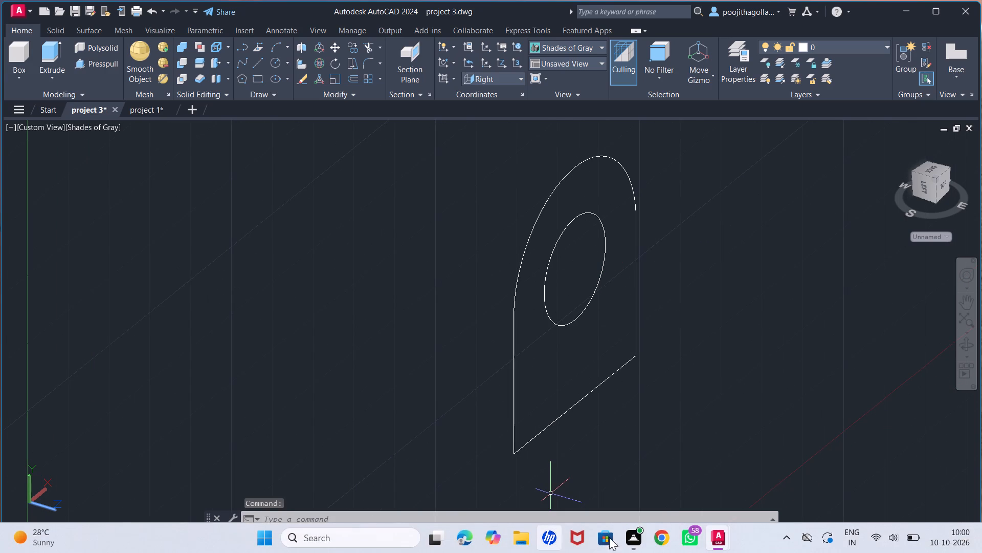
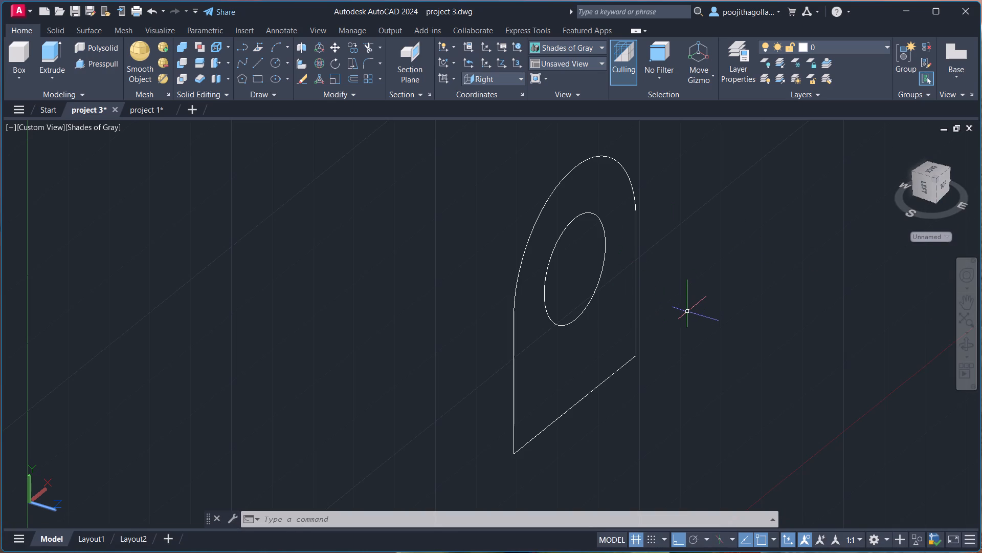
Examine the separate trimmed lug profile from slightly different 3D angles and distances.
middle_click_drag(750, 332, 756, 315)
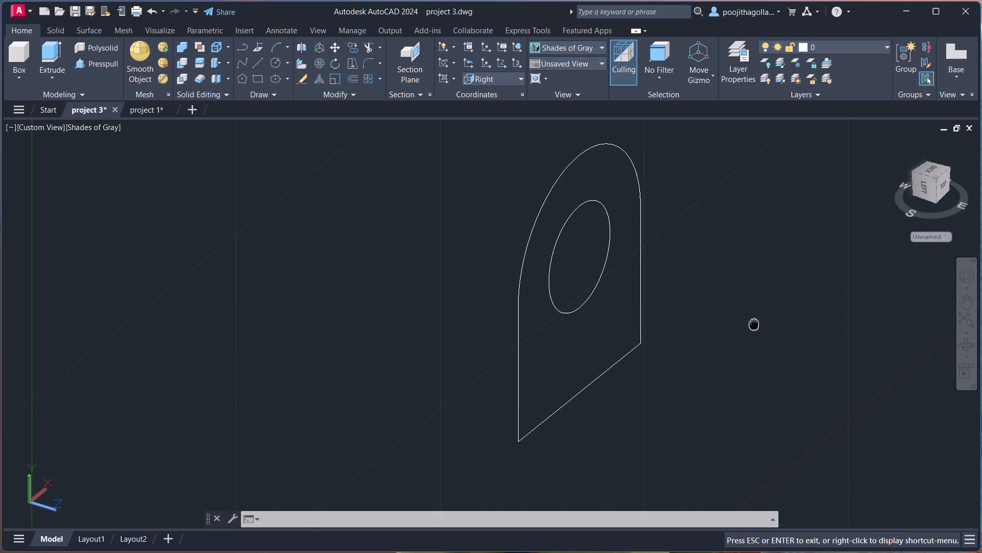
middle_click_drag(756, 315, 758, 298)
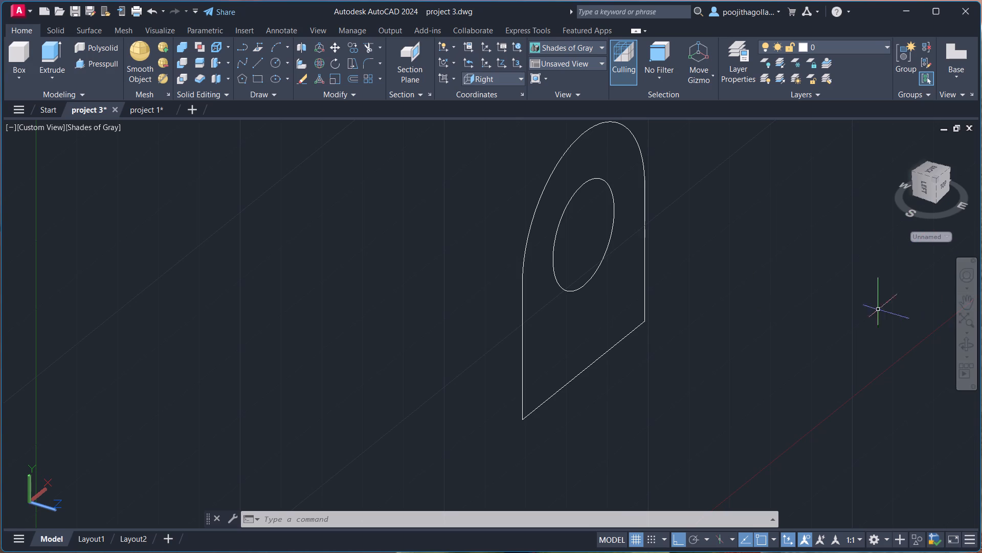
middle_click_drag(746, 352, 784, 350)
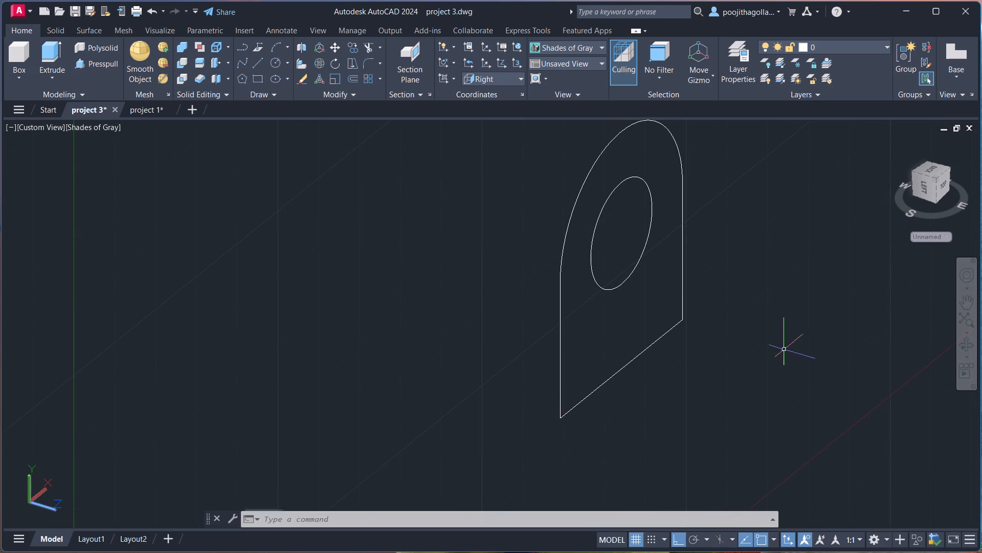
scroll(763, 340, "up", 1)
scroll(755, 320, "down", 1)
middle_click_drag(703, 312, 714, 360)
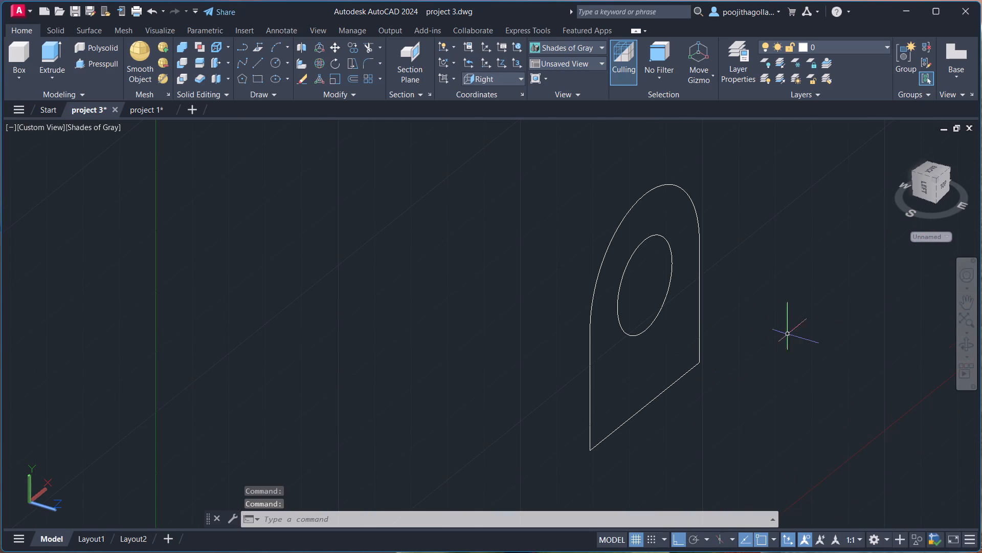
left_click(976, 347)
left_click(971, 349)
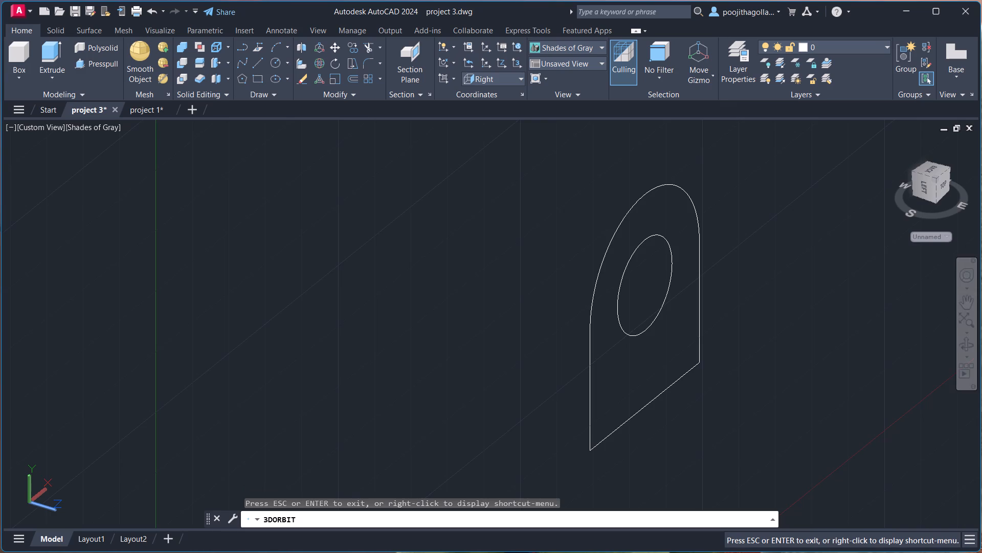
left_click_drag(755, 324, 759, 308)
key("Escape")
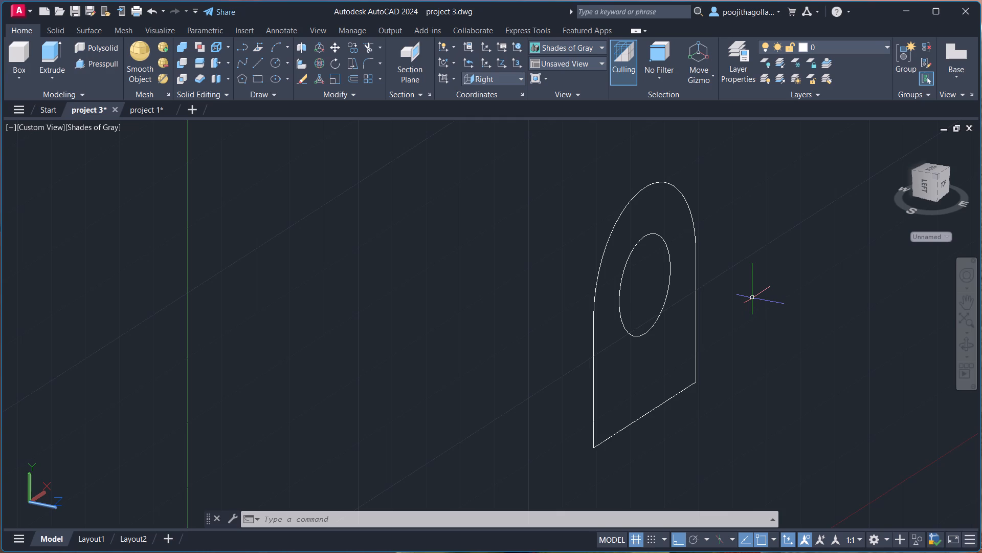
middle_click_drag(766, 317, 805, 245)
middle_click_drag(791, 245, 761, 258)
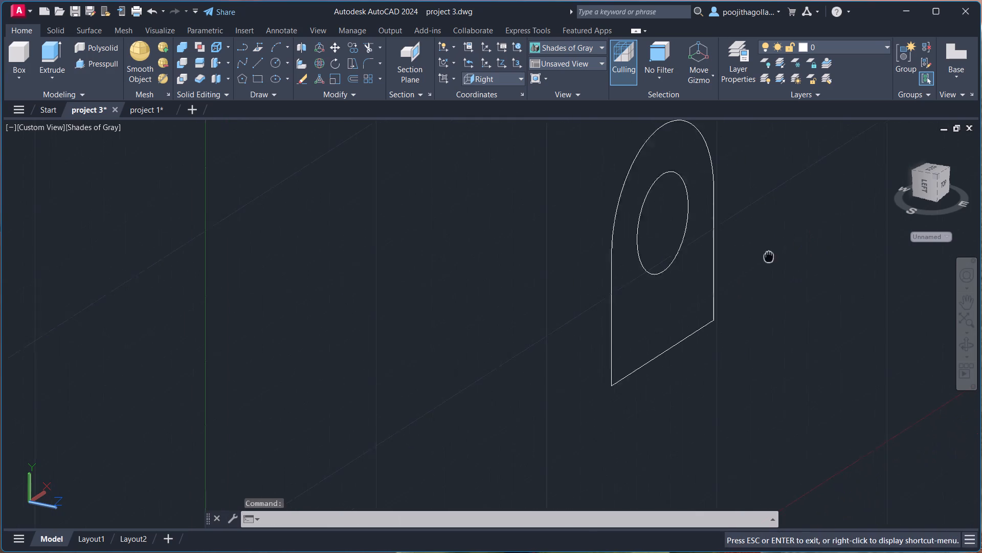
middle_click_drag(761, 258, 666, 252)
scroll(643, 251, "up", 1)
middle_click_drag(645, 253, 651, 260)
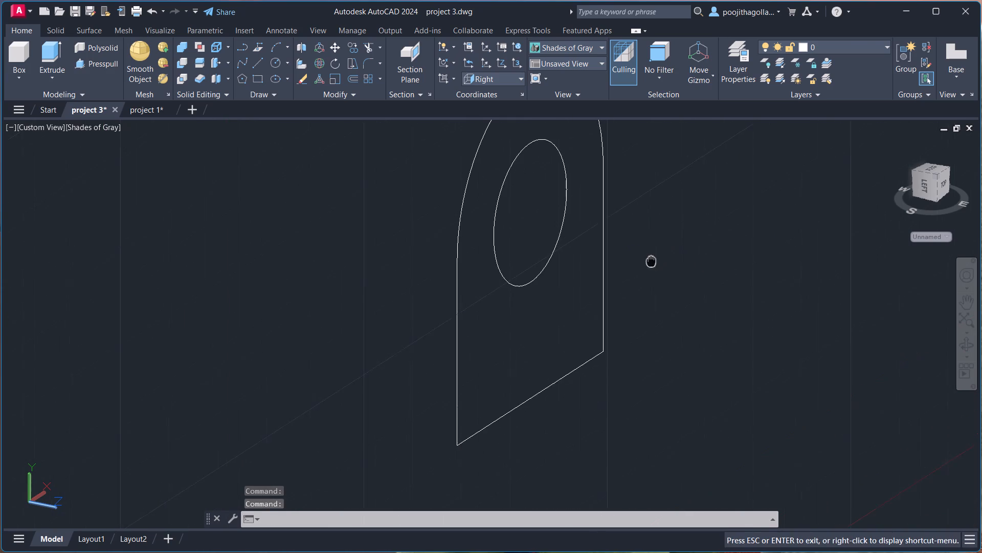
middle_click_drag(651, 260, 665, 253)
middle_click_drag(613, 337, 633, 285)
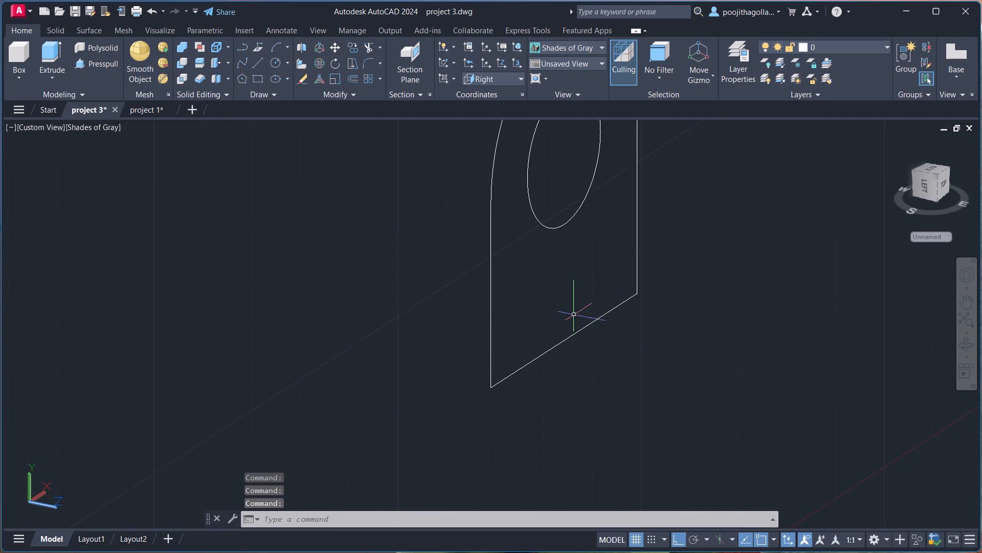
scroll(579, 315, "down", 1)
middle_click_drag(624, 285, 619, 323)
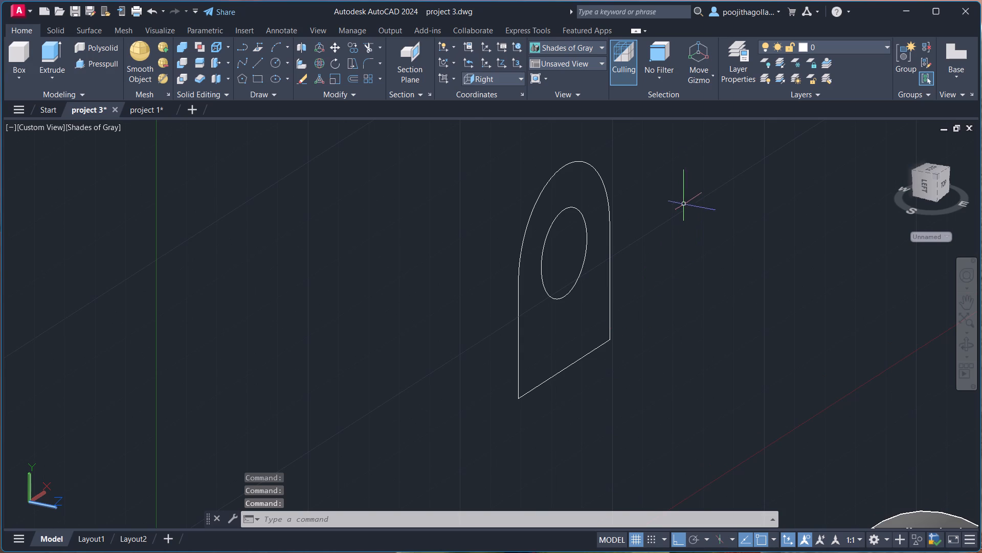
Presspull the area between the trimmed lug outline and its hole by 10 into a solid.
left_click_drag(690, 160, 680, 168)
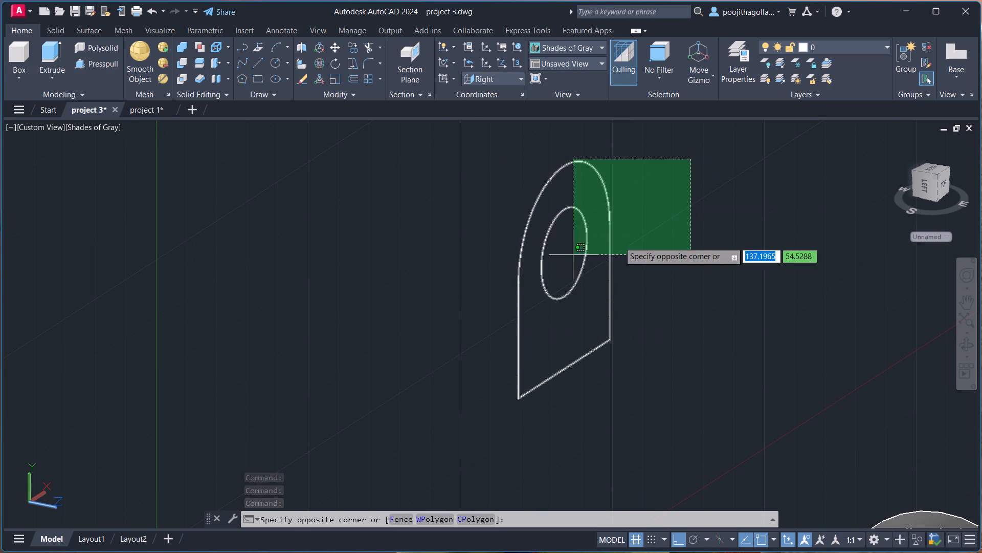
left_click(637, 234)
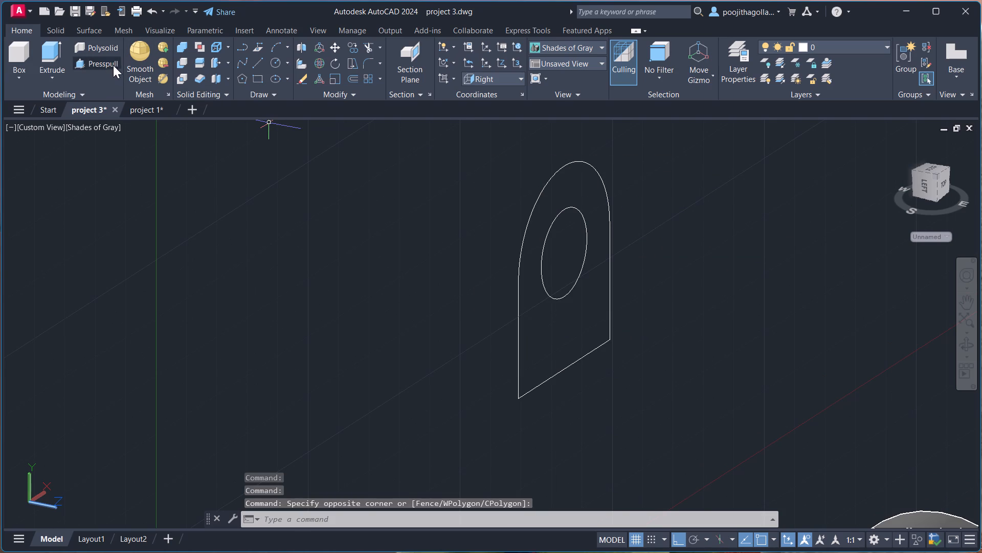
left_click(107, 61)
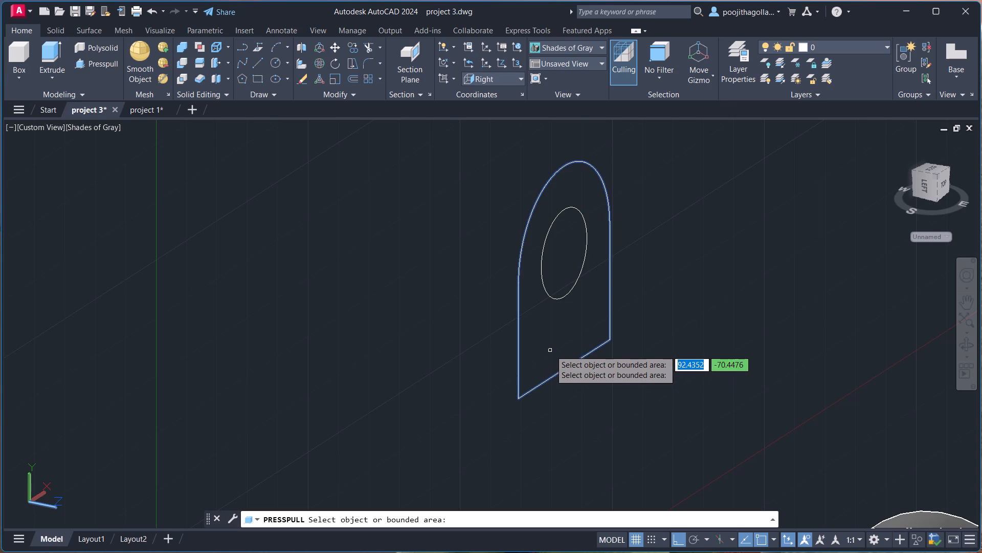
left_click(550, 347)
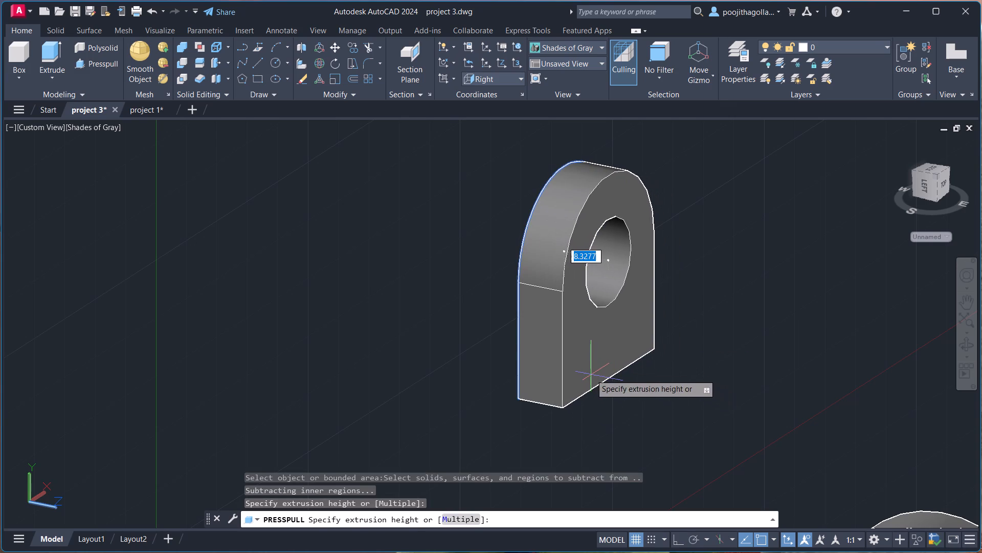
type("10")
key("Return")
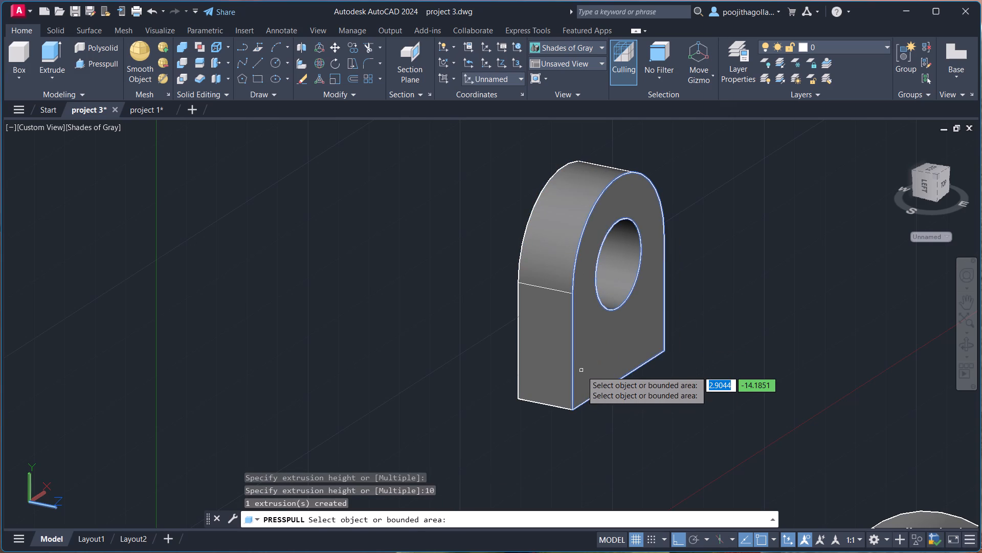
key("Escape")
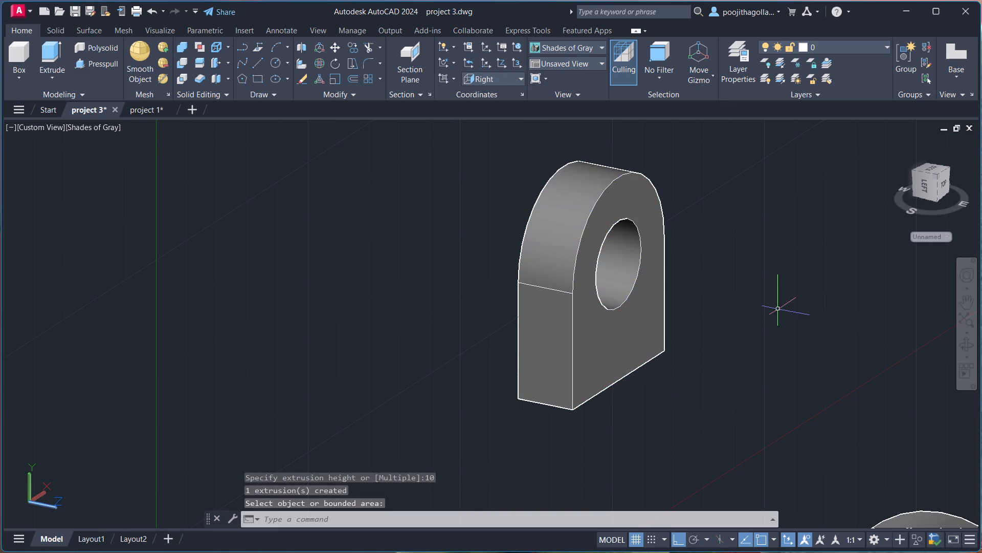
Presspull the central boss's front ring face inward by 10.
scroll(354, 297, "down", 2)
middle_click_drag(347, 324, 385, 266)
middle_click_drag(705, 338, 590, 339)
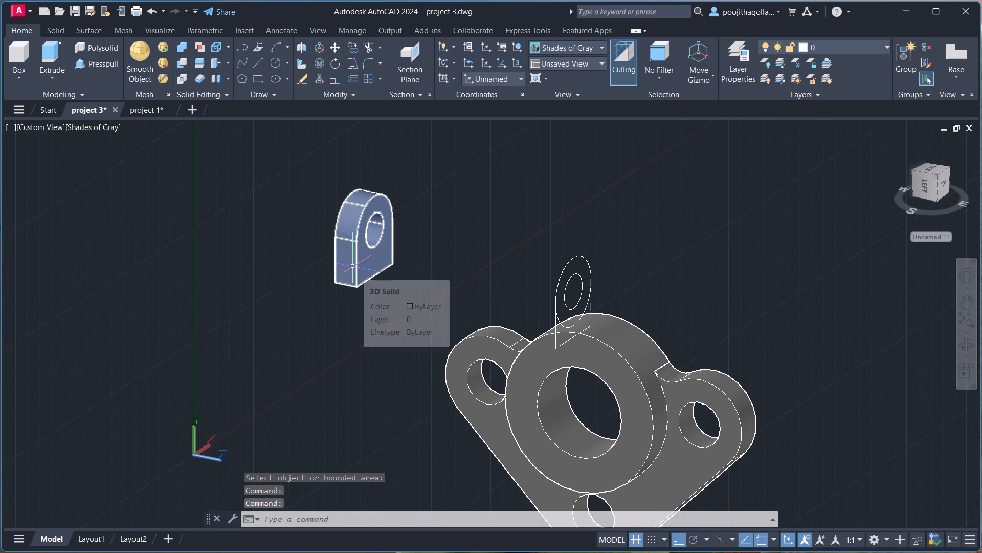
key("Escape")
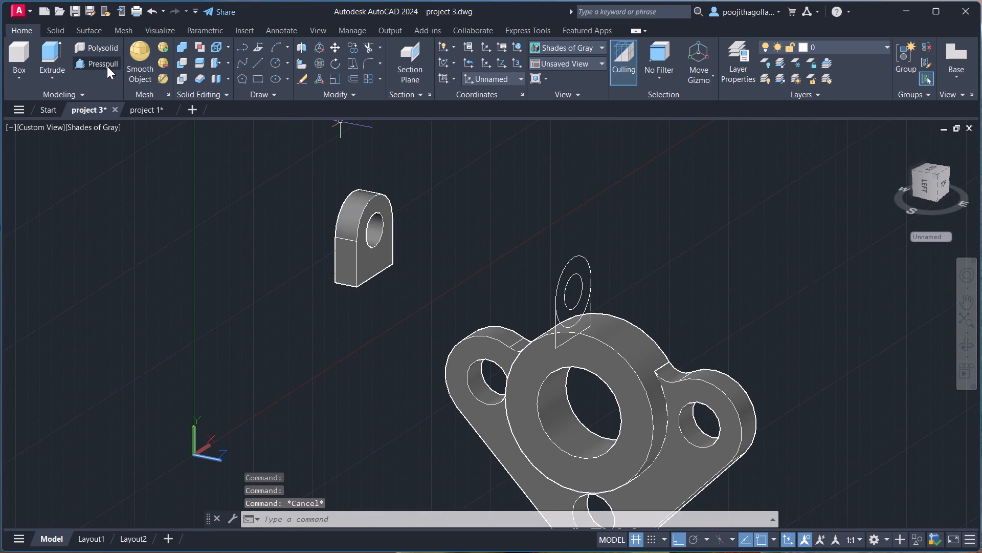
left_click(107, 62)
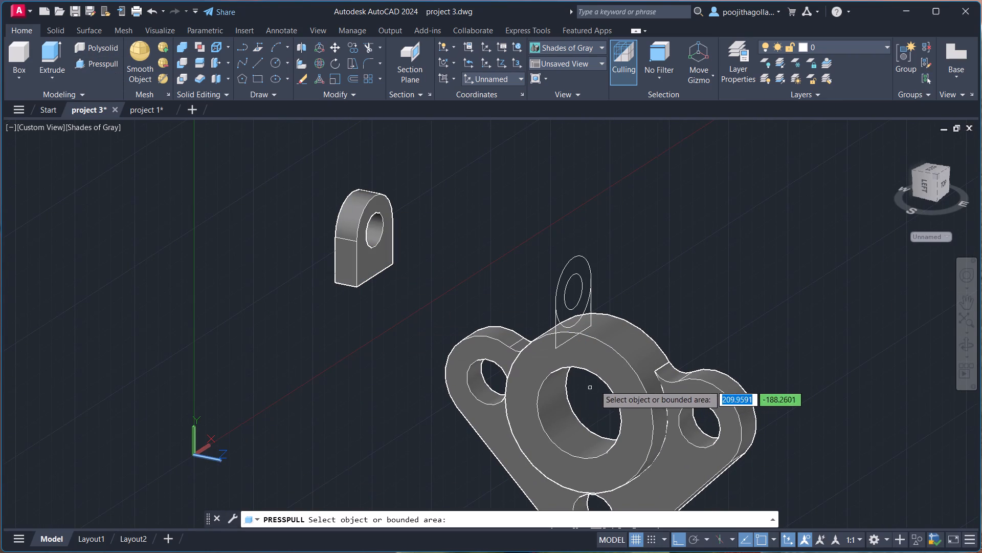
left_click(611, 372)
type("10")
key("Return")
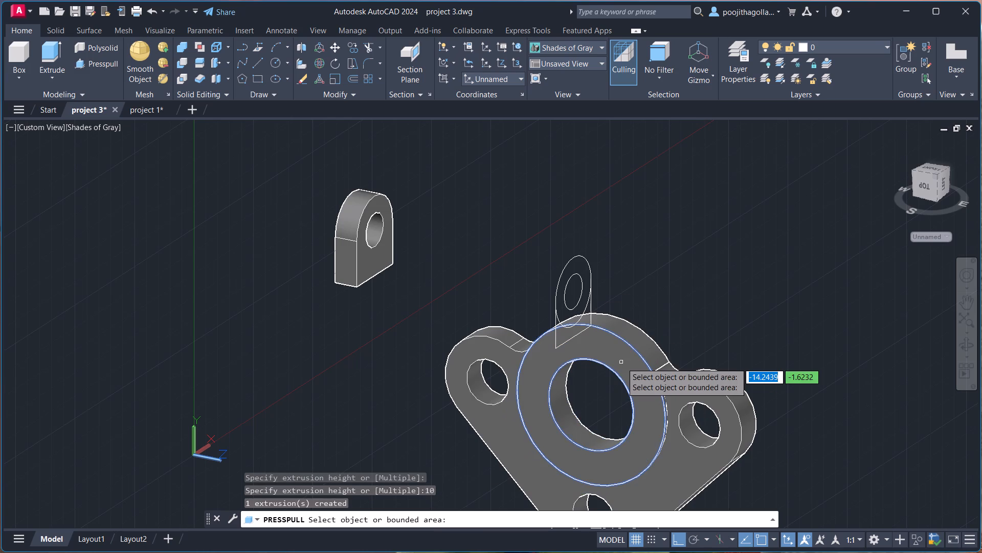
key("Escape")
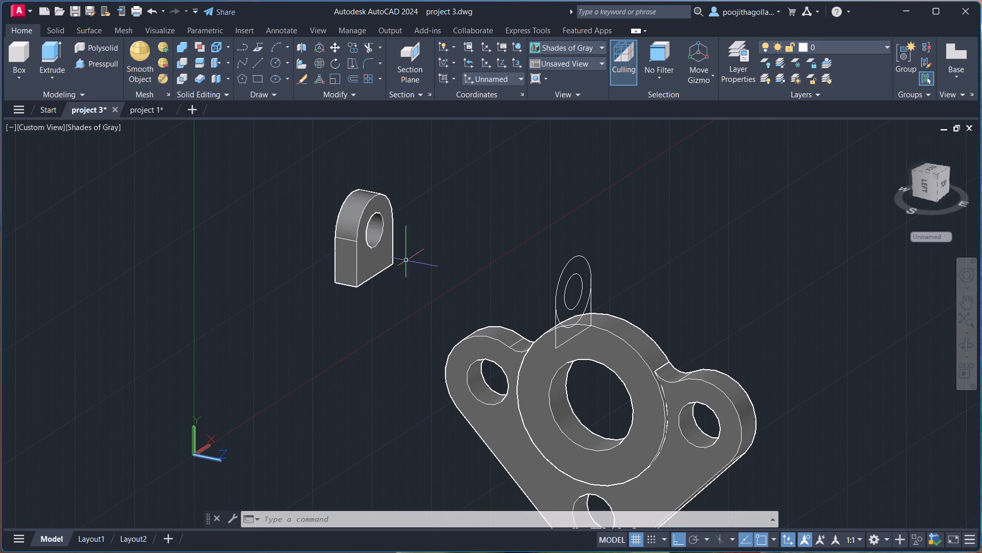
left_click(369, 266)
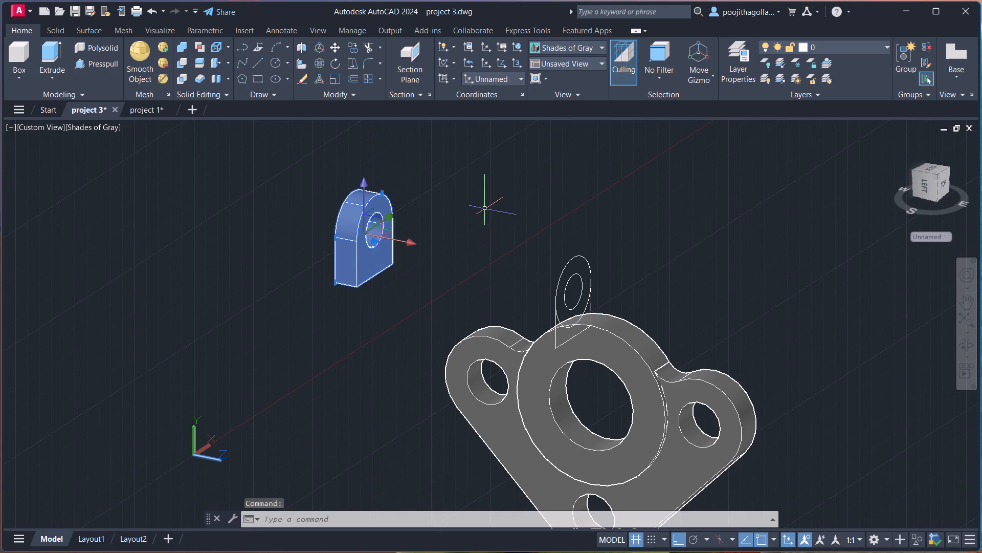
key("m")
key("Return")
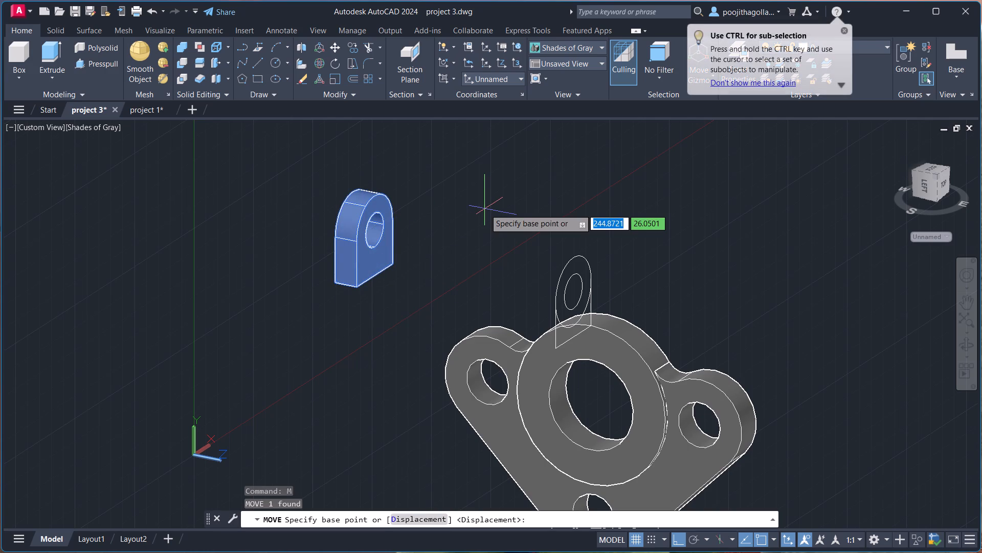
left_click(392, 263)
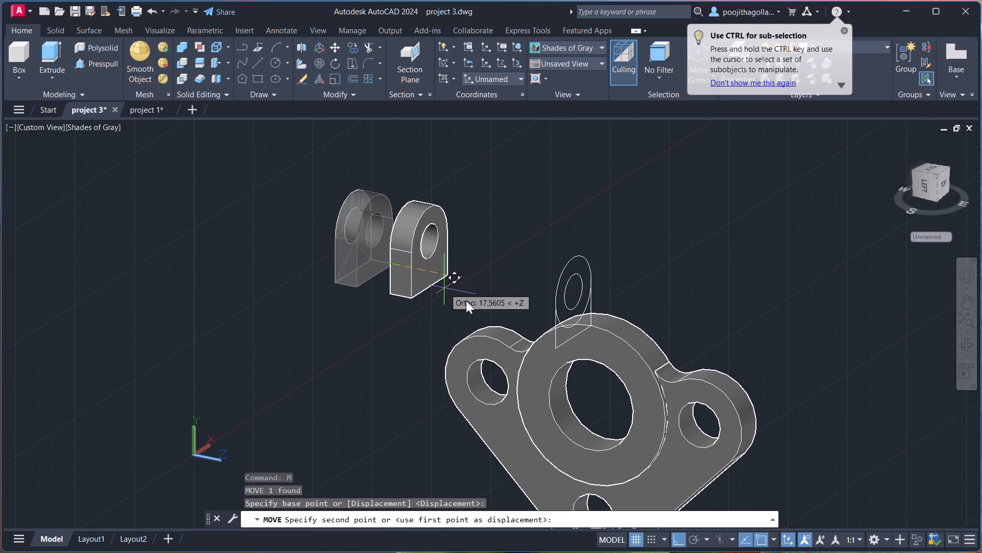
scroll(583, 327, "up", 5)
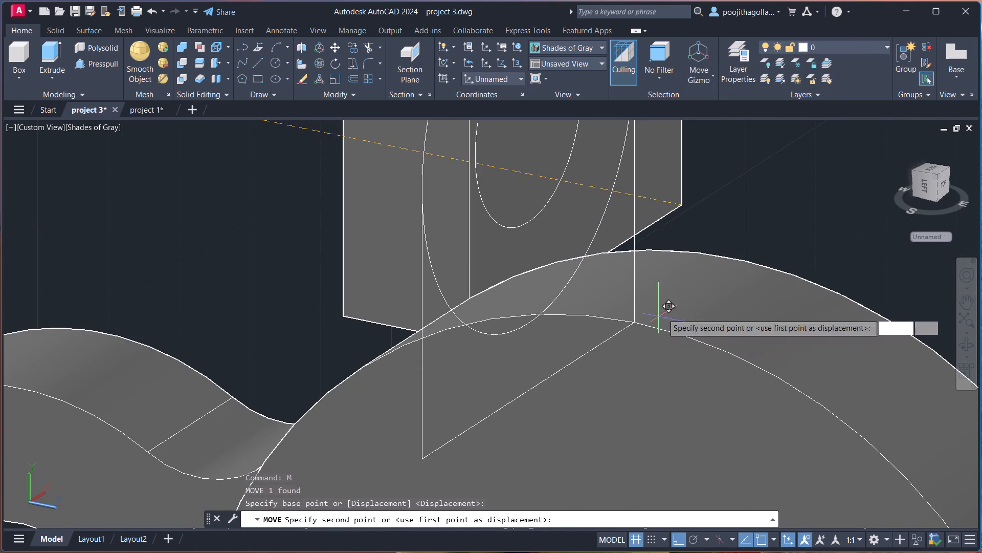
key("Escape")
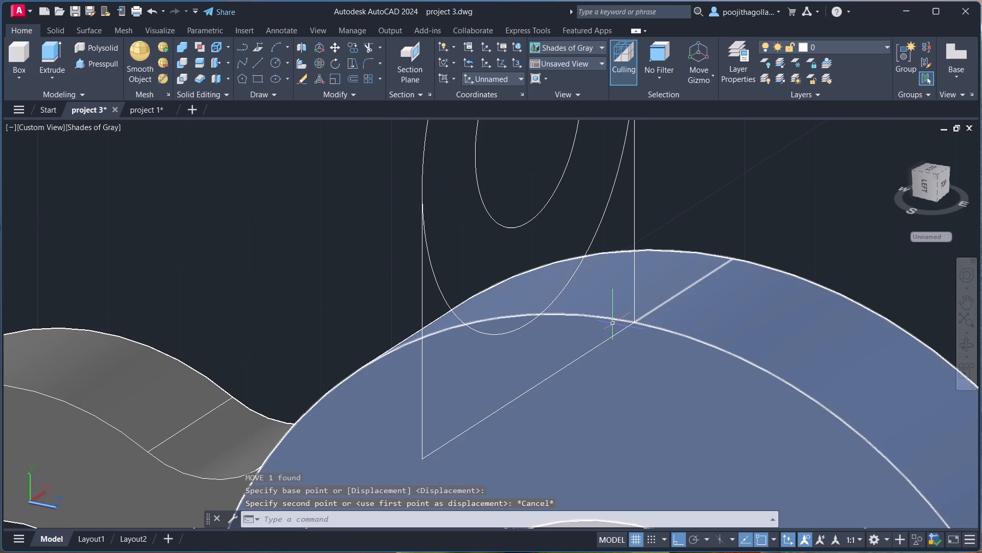
Explode the straight-sided outline of the original lug sketch on the central boss.
left_click(653, 162)
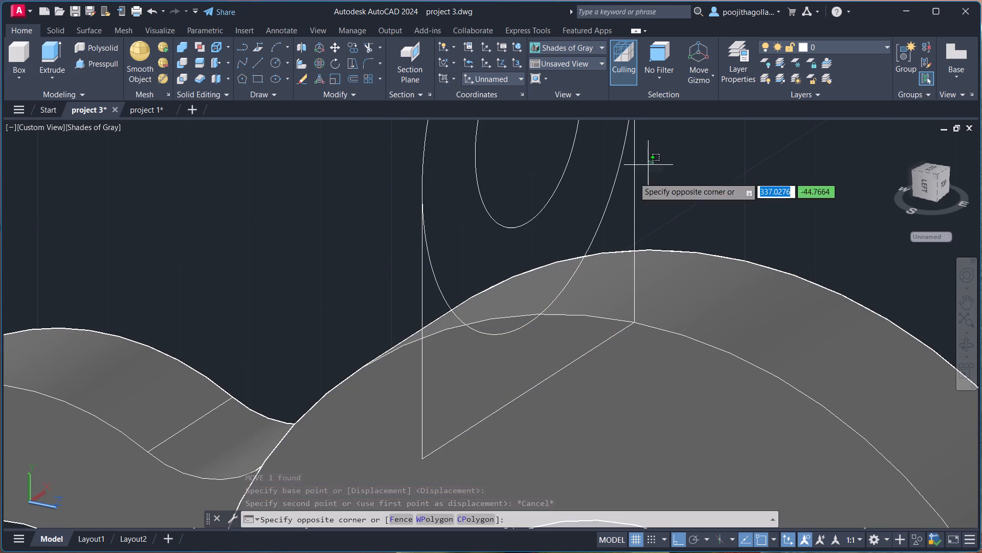
left_click(629, 193)
key("x")
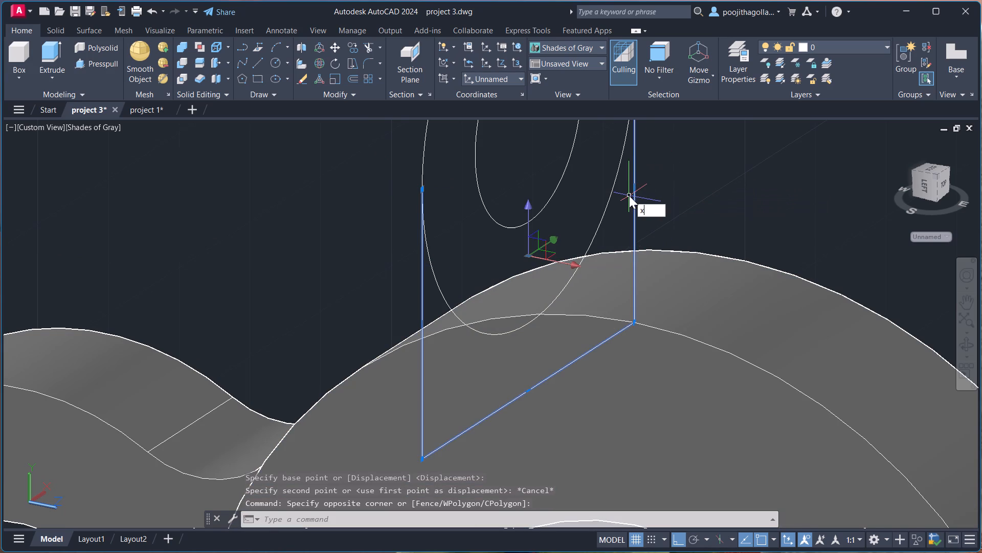
key("Return")
Extend the exploded outline's vertical side line downward past the base corner to about 29 units long.
left_click(637, 200)
left_click(631, 210)
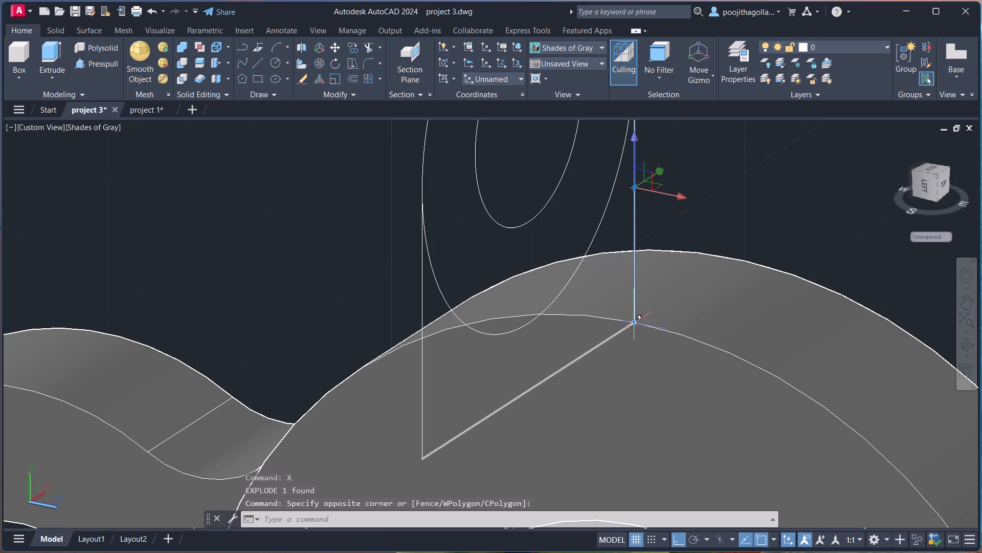
left_click(668, 360)
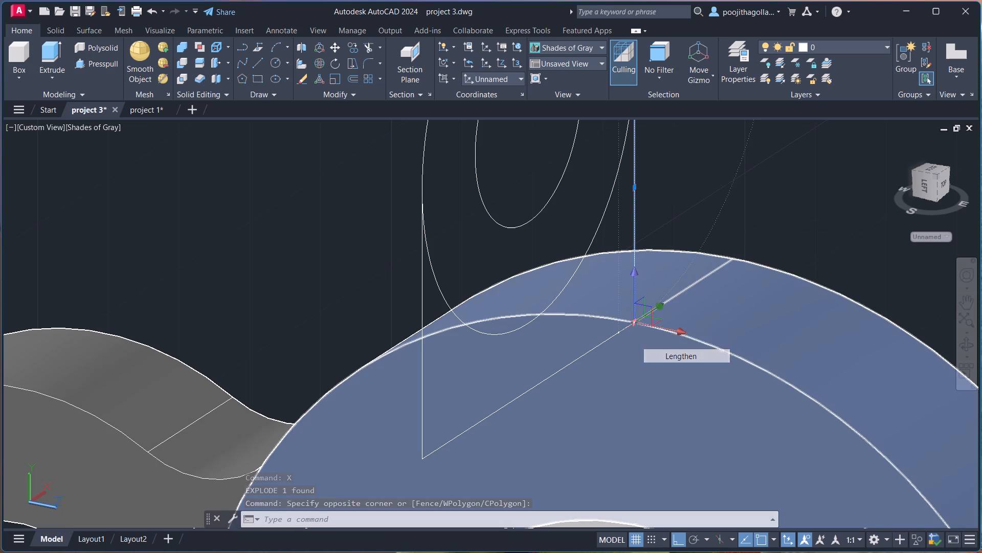
left_click(634, 365)
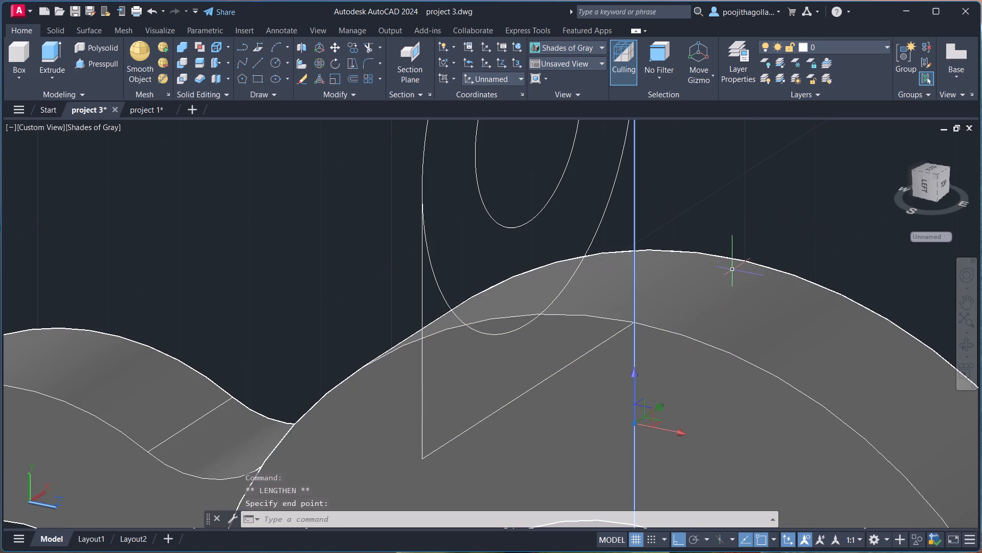
key("Escape")
scroll(716, 234, "down", 3)
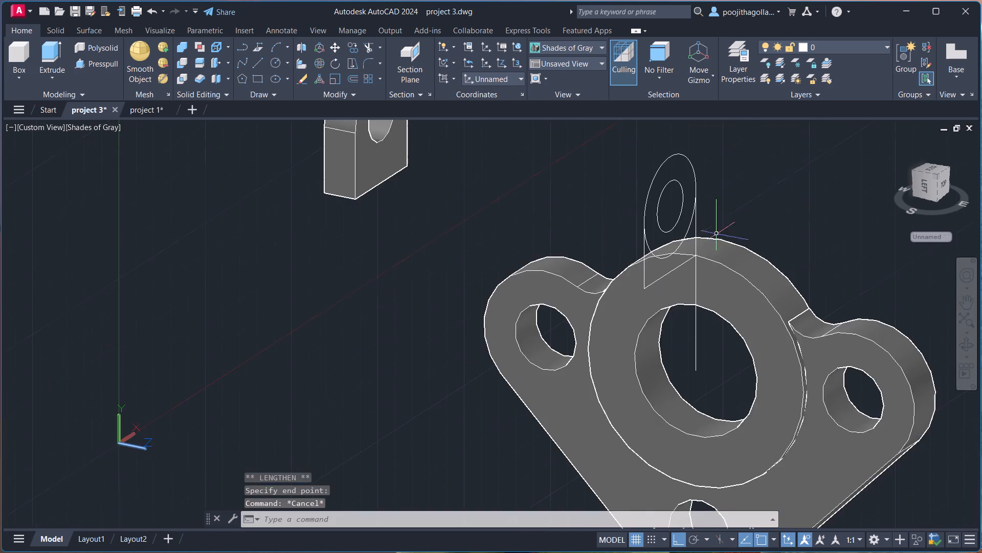
middle_click_drag(732, 226, 650, 232)
left_click(612, 348)
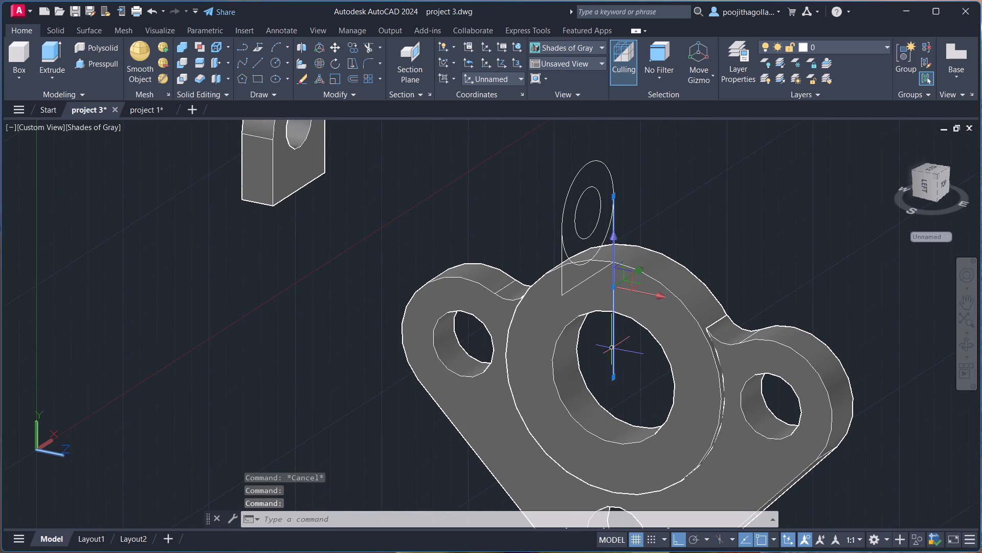
left_click(611, 381)
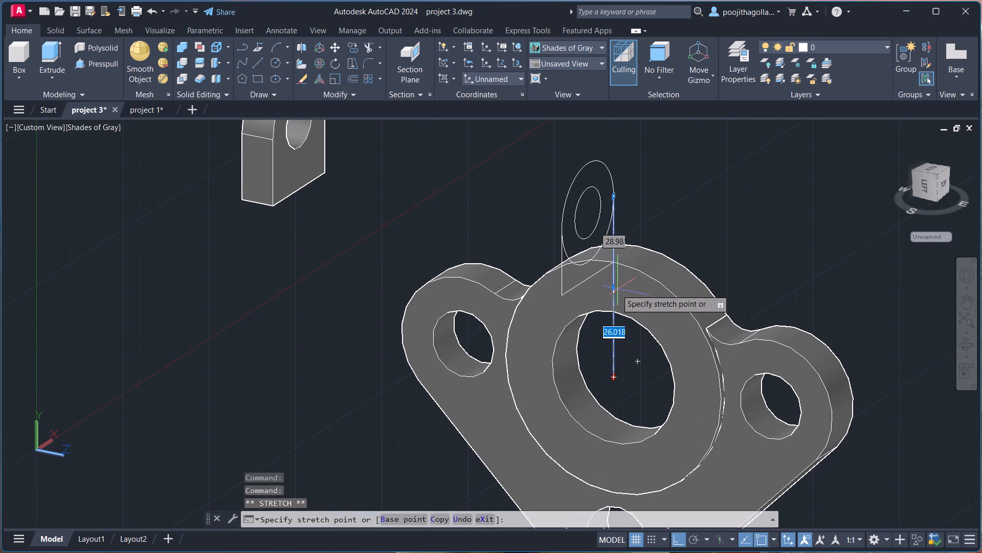
left_click(616, 289)
key("Escape")
scroll(645, 222, "up", 1)
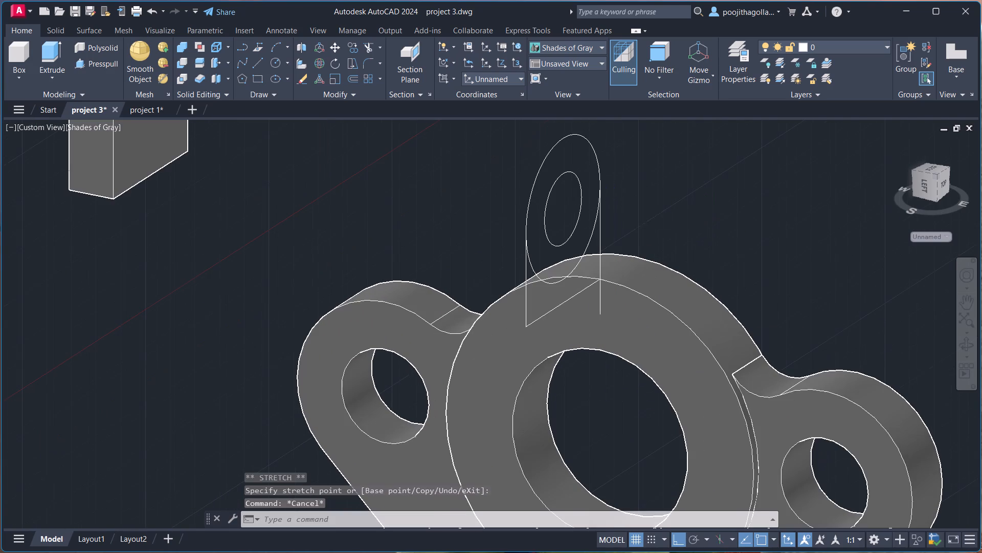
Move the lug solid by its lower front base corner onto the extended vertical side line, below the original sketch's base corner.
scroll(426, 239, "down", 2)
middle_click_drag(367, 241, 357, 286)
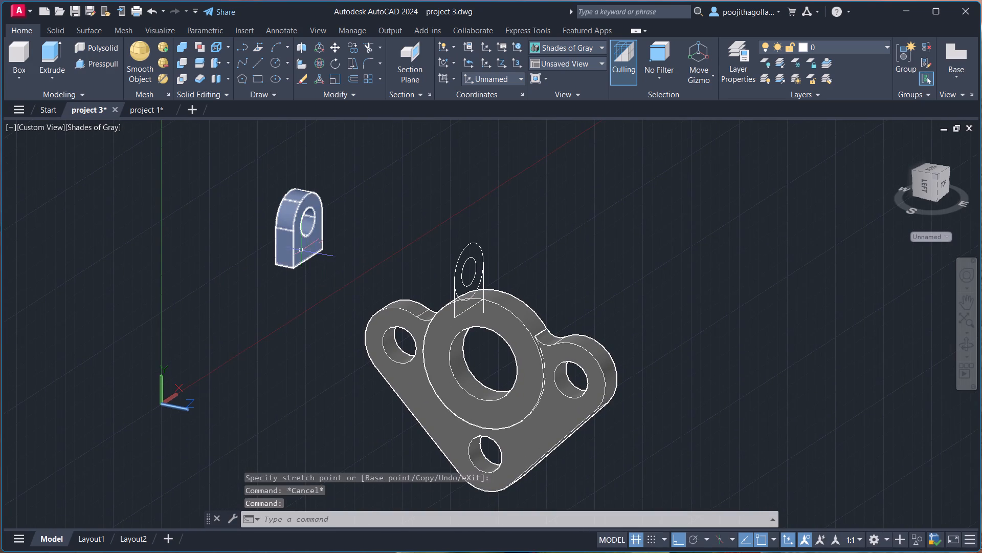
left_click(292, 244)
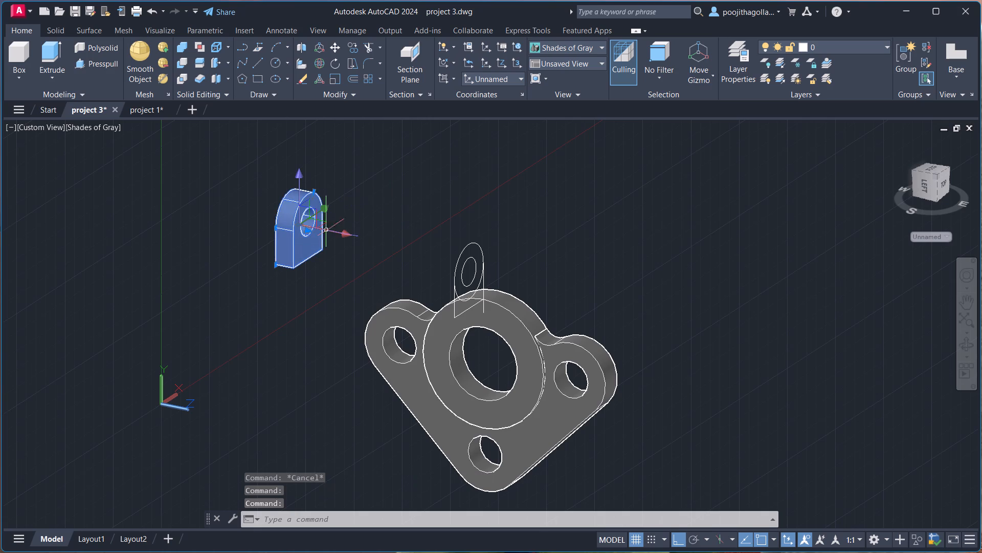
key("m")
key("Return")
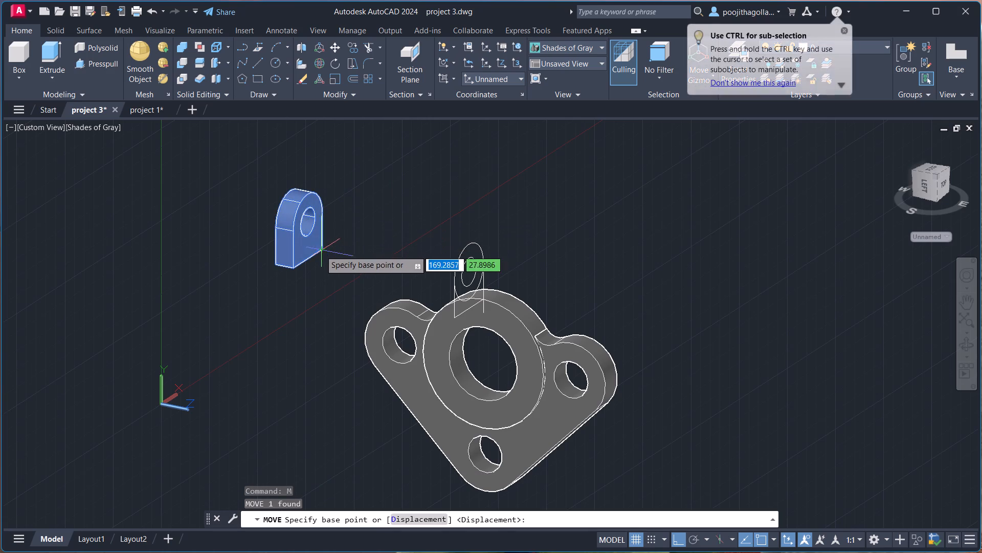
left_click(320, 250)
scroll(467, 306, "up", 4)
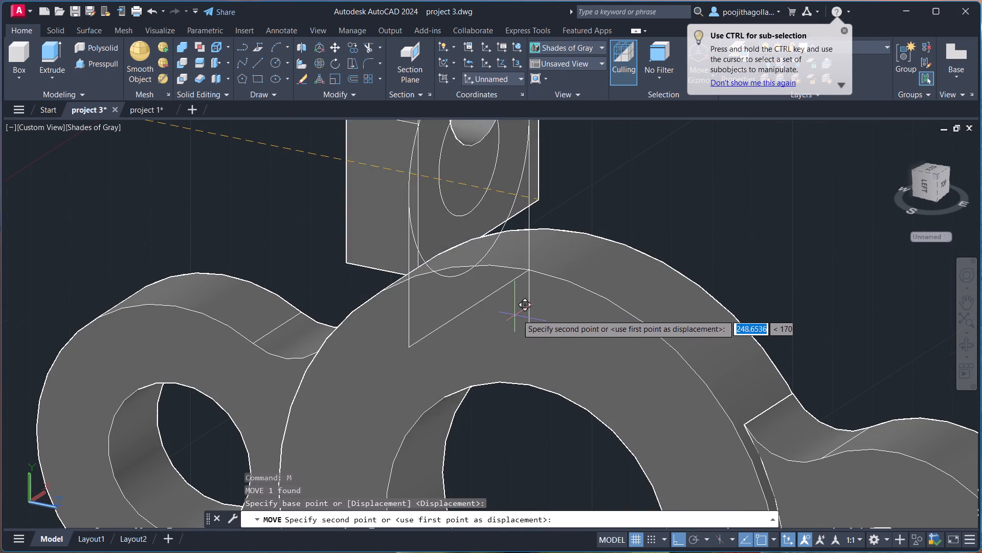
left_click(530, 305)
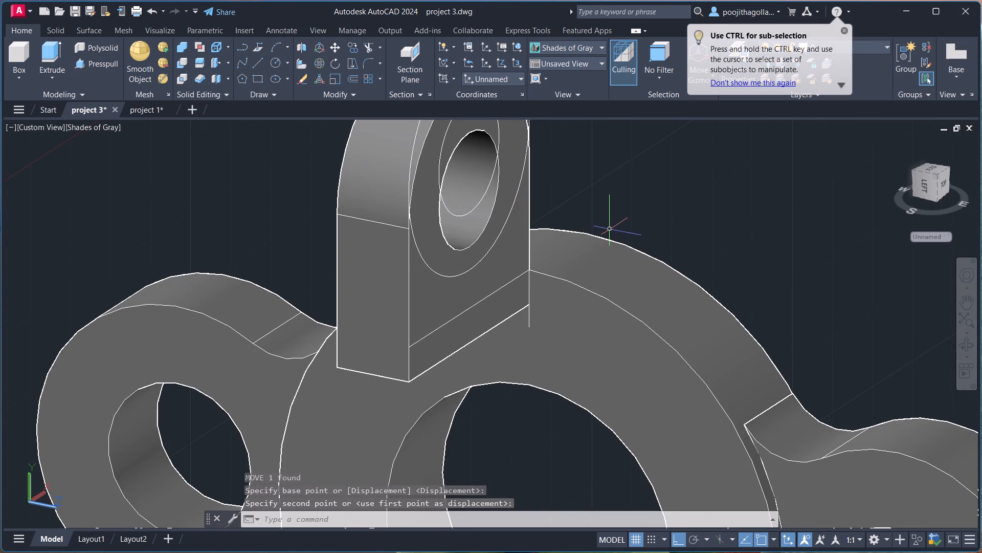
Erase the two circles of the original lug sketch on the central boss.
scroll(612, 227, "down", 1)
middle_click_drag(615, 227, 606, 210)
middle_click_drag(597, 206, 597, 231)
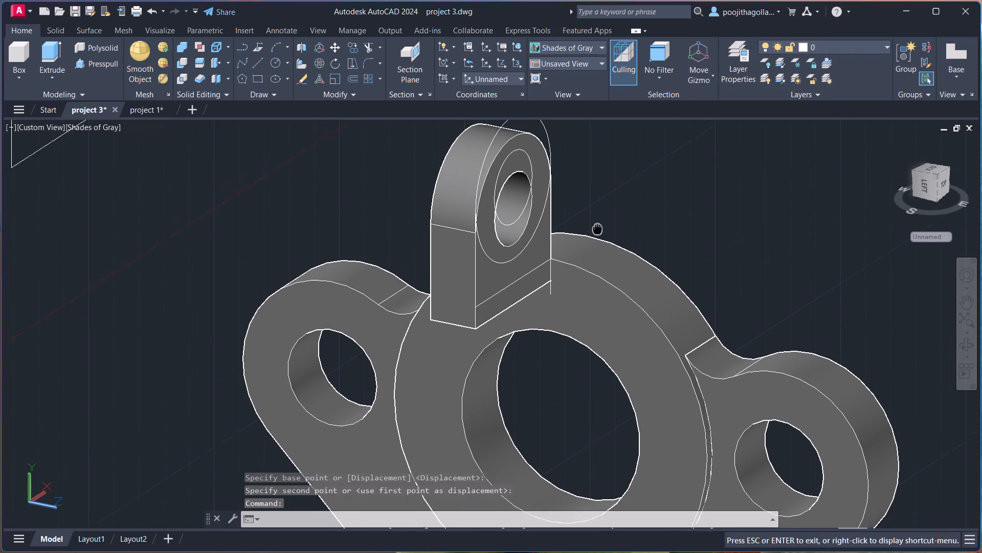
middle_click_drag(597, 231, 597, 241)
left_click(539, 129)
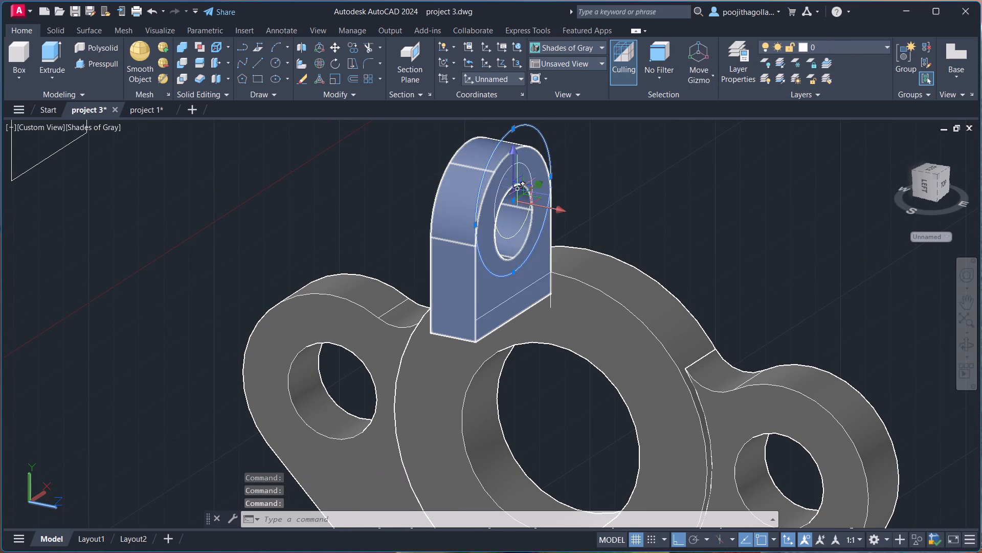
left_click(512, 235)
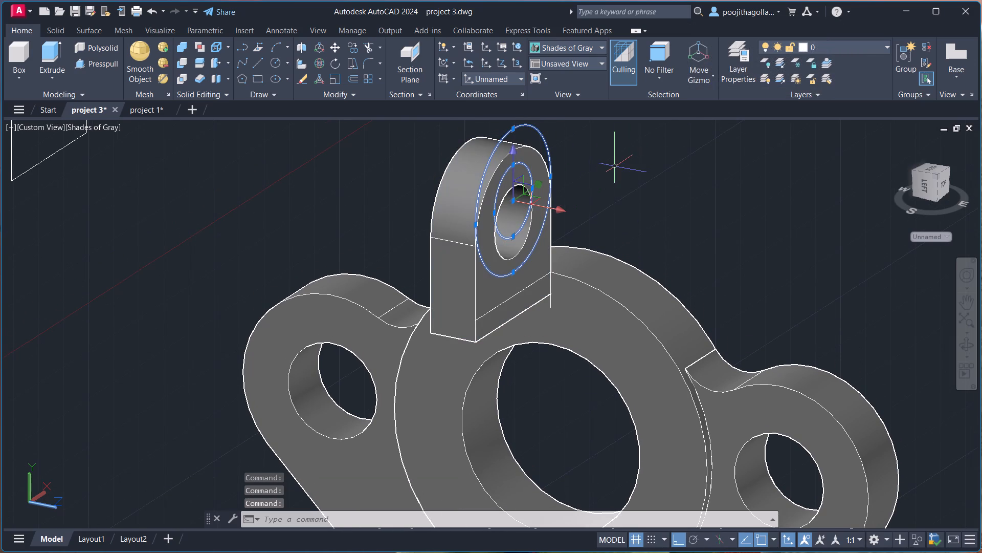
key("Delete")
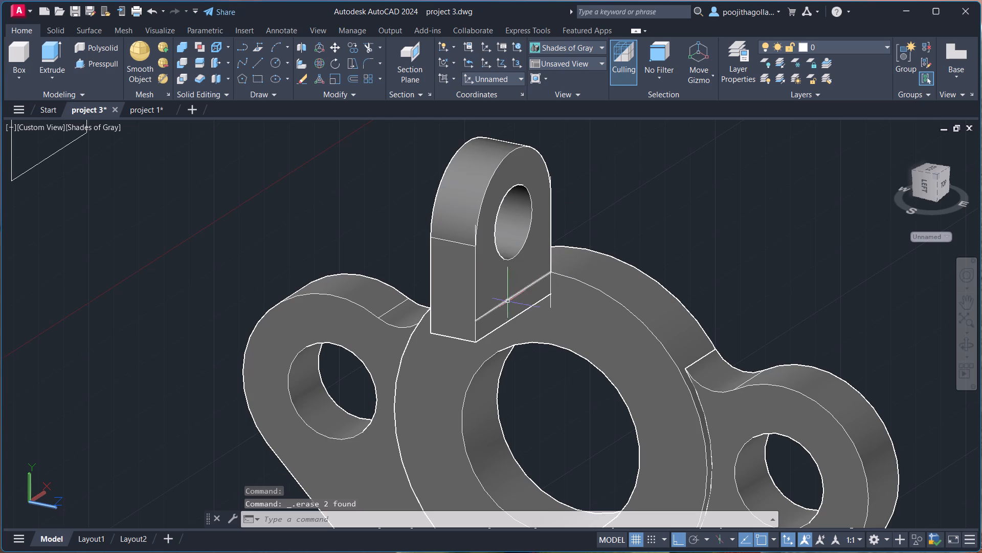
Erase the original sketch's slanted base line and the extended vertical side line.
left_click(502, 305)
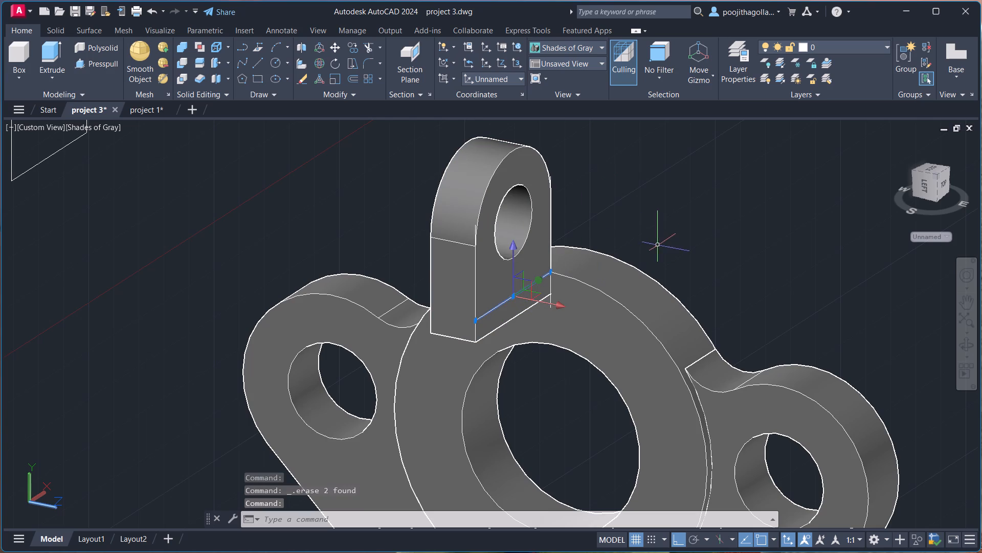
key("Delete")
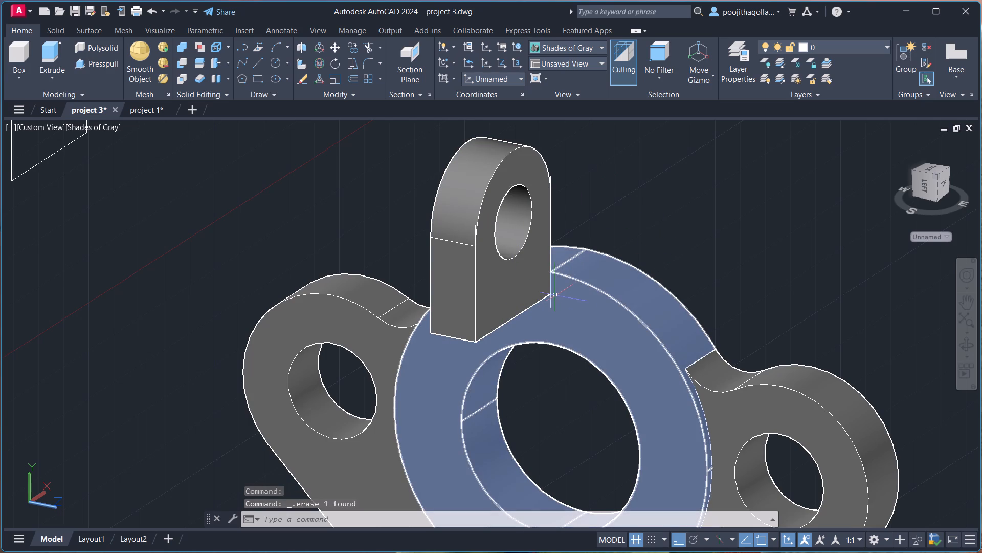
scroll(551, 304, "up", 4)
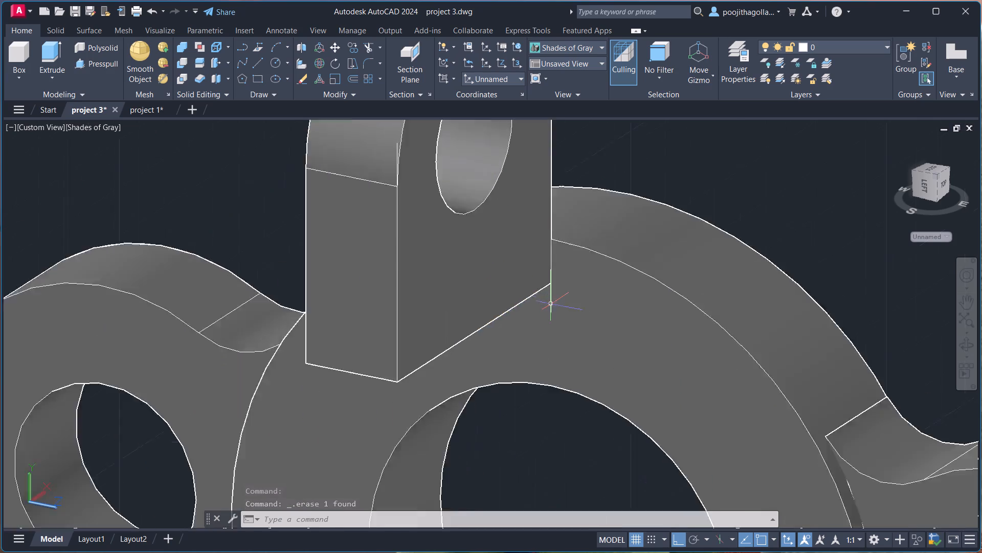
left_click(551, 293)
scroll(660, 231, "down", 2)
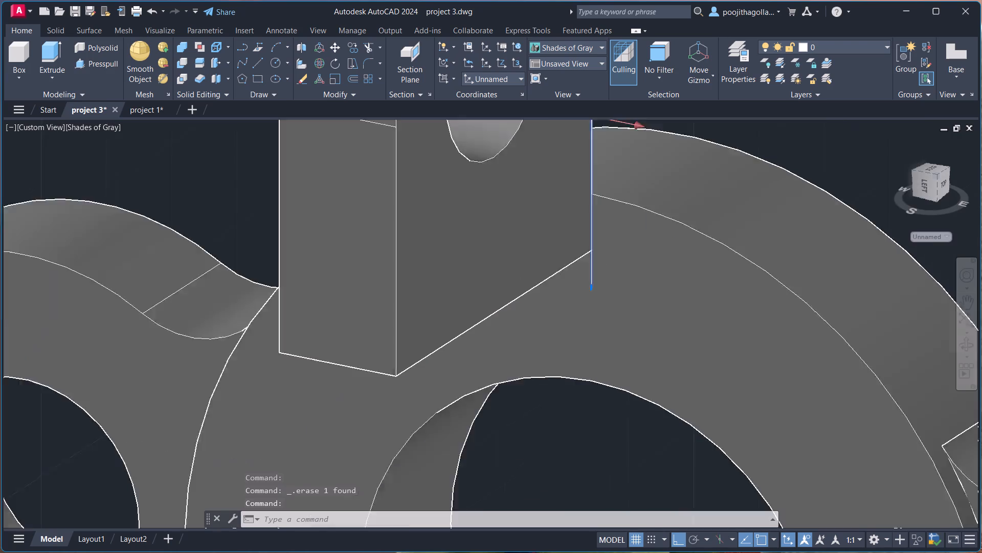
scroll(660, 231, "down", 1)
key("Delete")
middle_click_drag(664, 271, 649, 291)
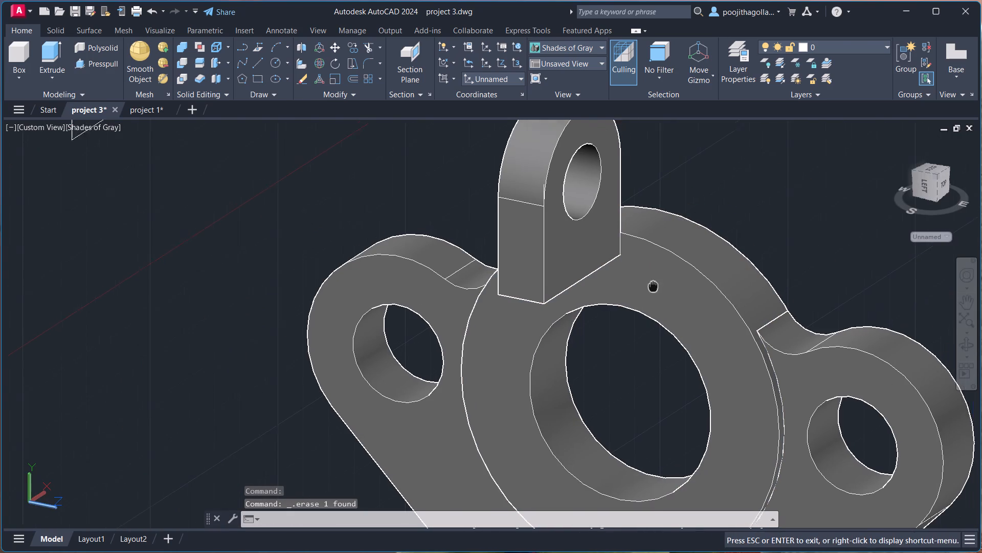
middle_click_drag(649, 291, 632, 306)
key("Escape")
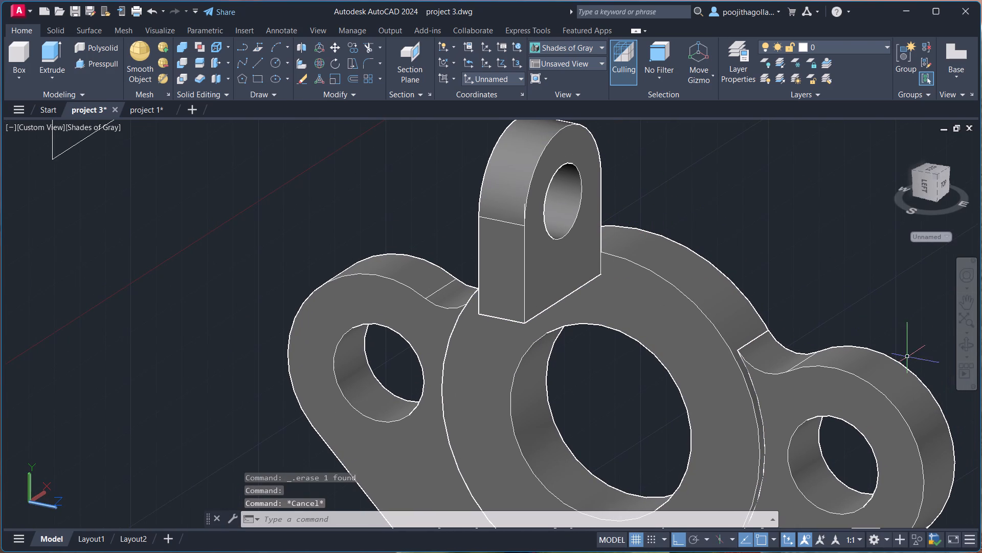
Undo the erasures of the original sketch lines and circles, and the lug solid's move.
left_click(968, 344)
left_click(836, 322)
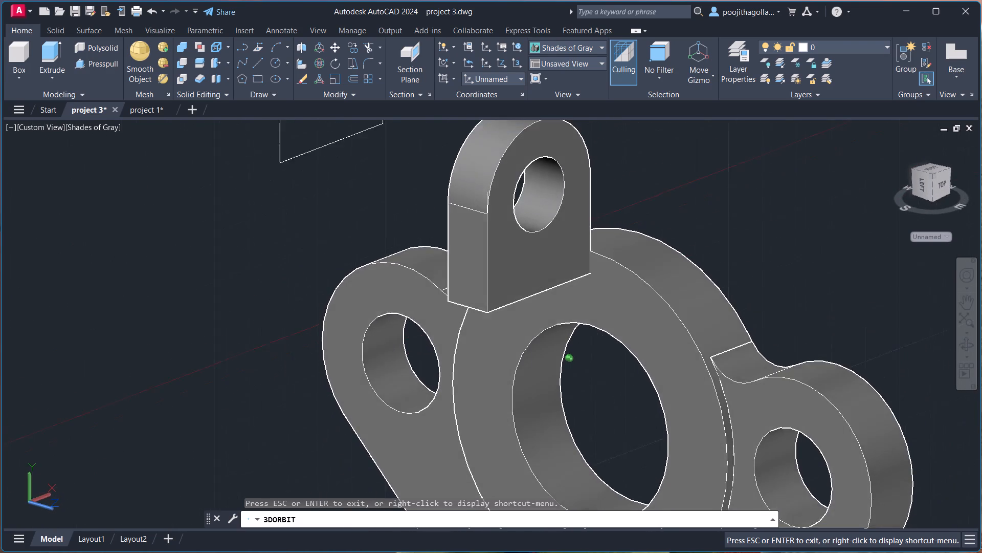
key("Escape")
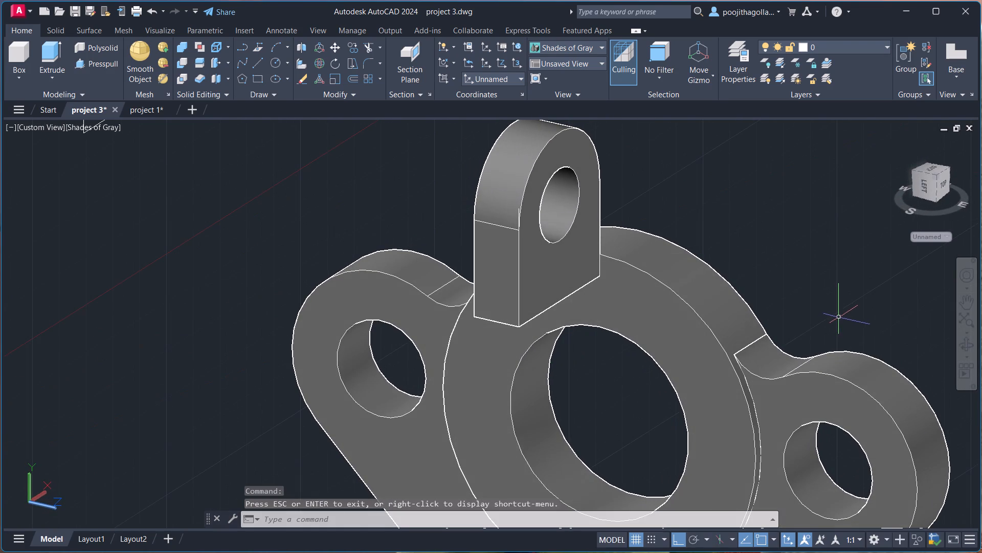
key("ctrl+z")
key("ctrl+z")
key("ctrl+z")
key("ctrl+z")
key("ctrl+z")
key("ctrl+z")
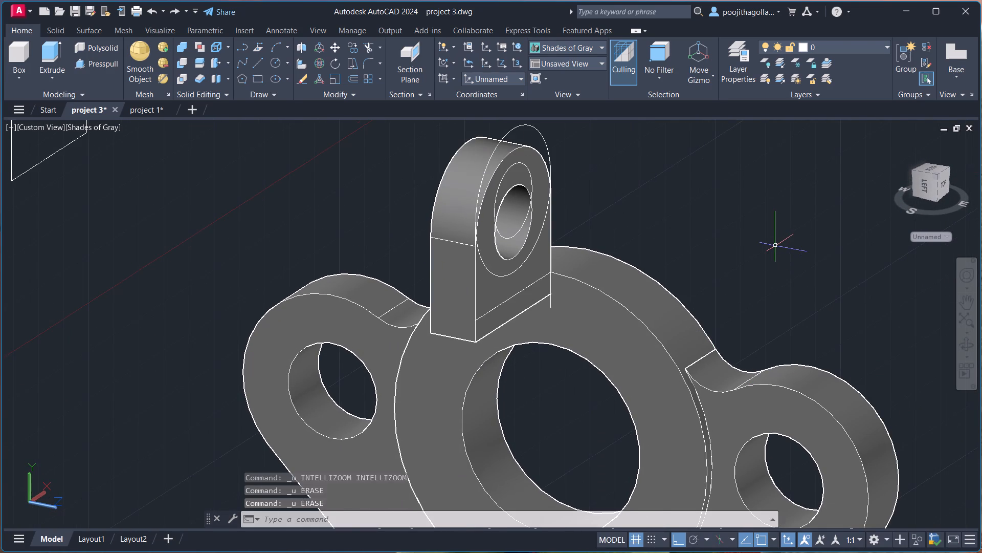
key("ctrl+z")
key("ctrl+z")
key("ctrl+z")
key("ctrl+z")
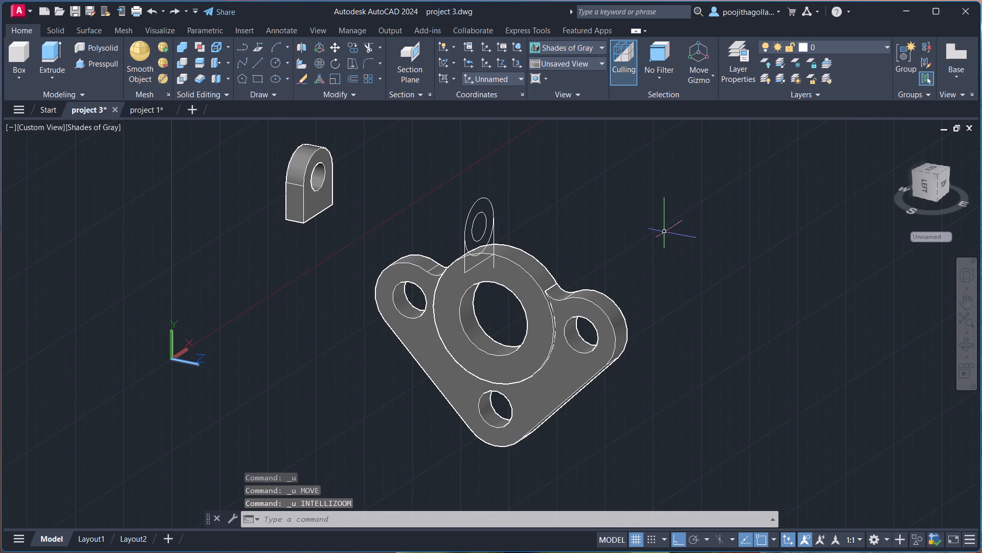
Examine how the original lug sketch sits on the central boss from several angles, ending nearly front-on to the plate.
scroll(520, 263, "up", 2)
middle_click_drag(461, 282, 485, 369)
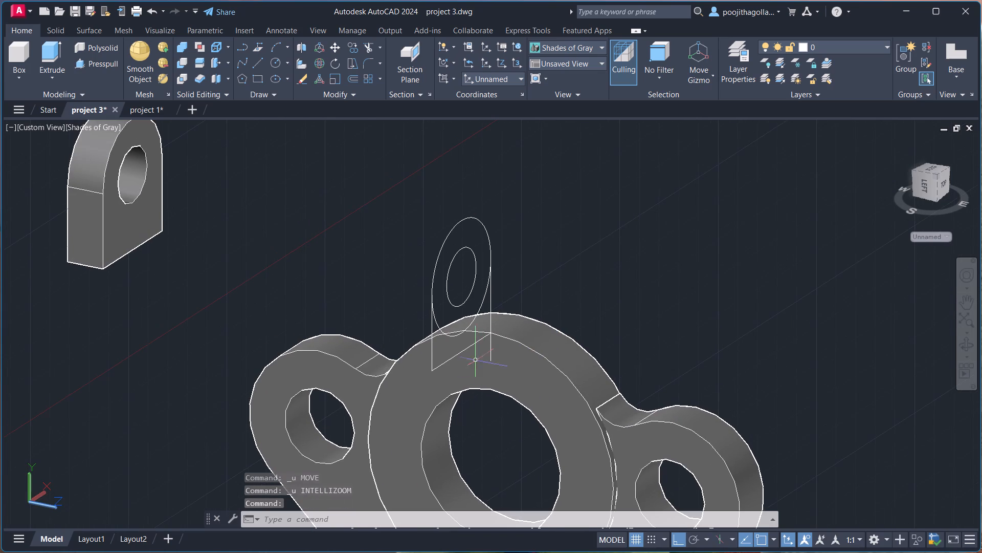
left_click_drag(961, 347, 957, 352)
left_click_drag(659, 307, 728, 308)
left_click_drag(681, 320, 688, 319)
left_click(967, 348)
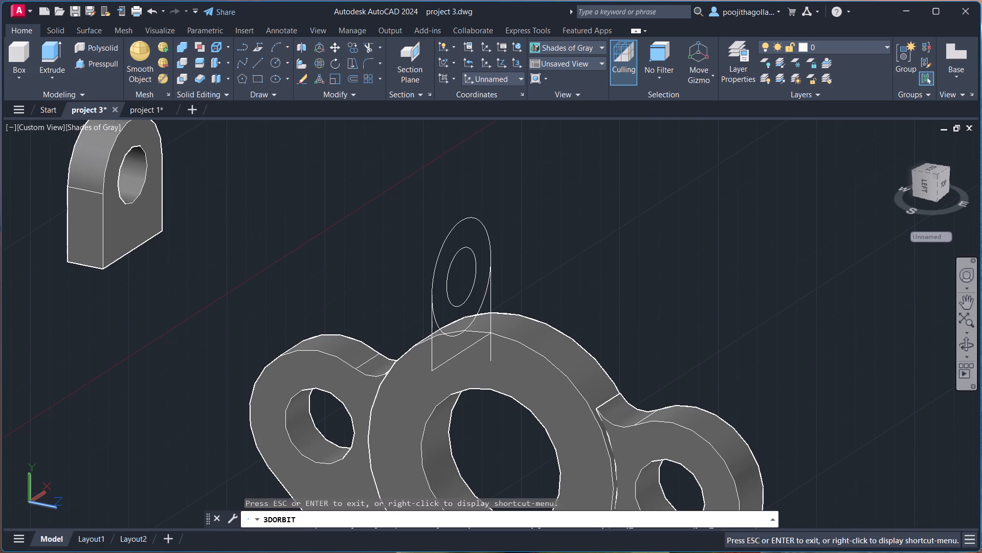
left_click_drag(854, 323, 842, 336)
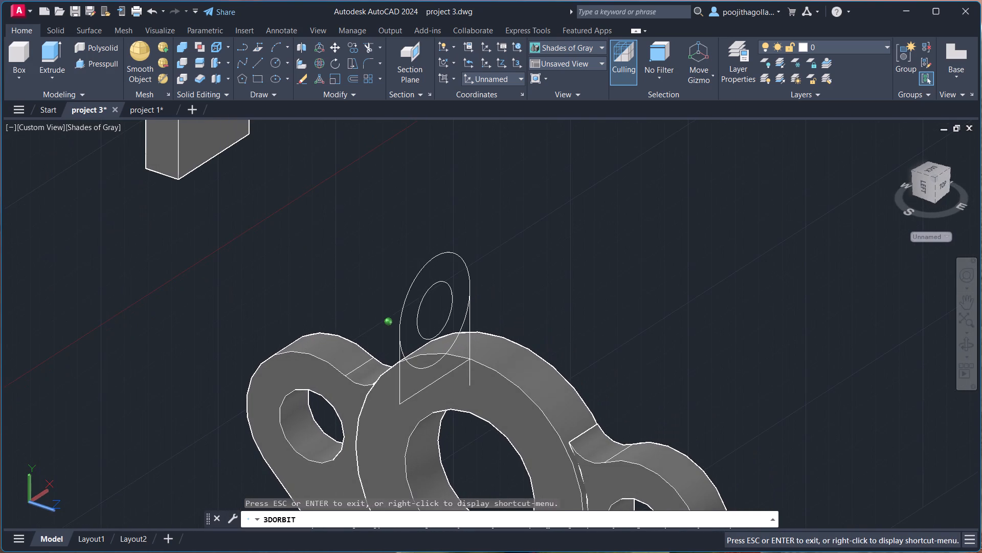
left_click_drag(842, 336, 841, 336)
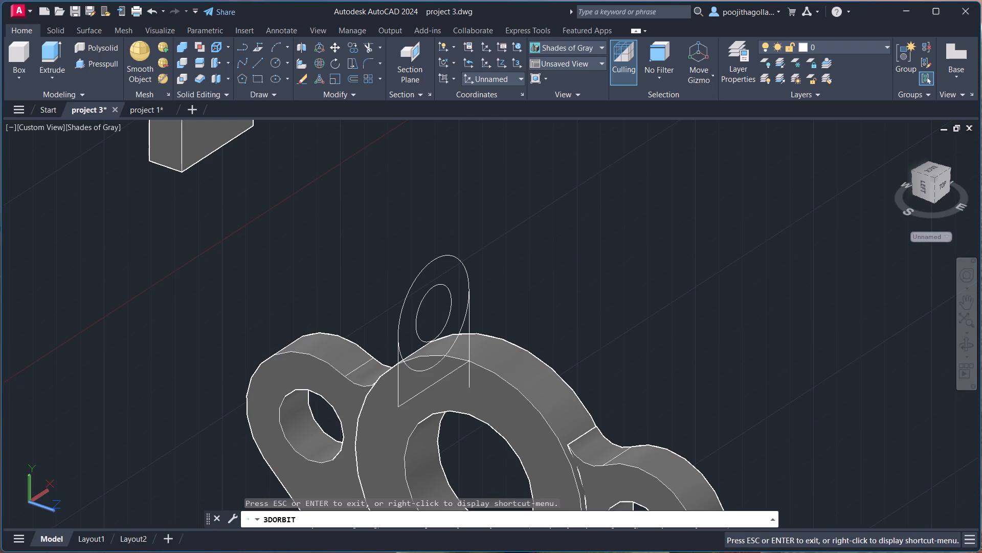
left_click_drag(649, 337, 652, 339)
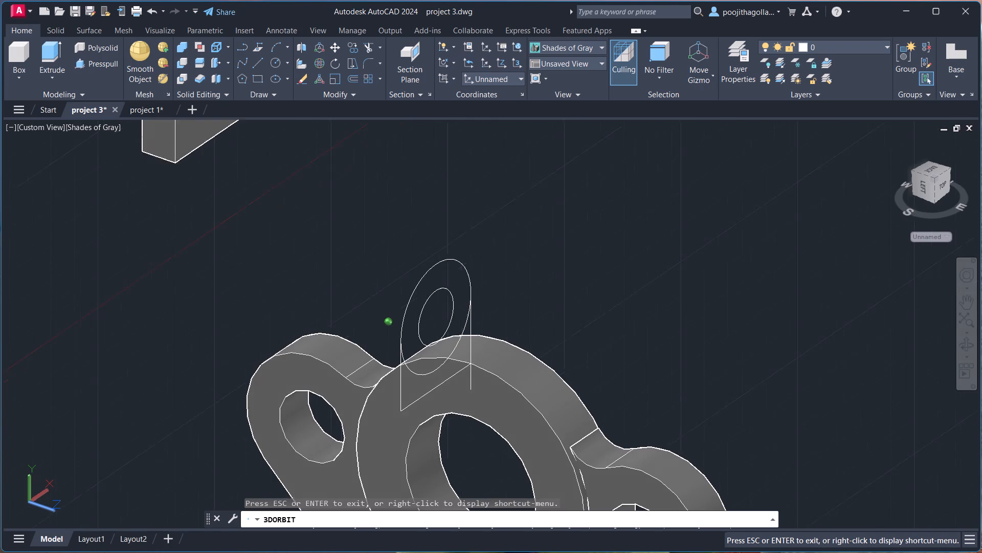
left_click_drag(652, 339, 697, 323)
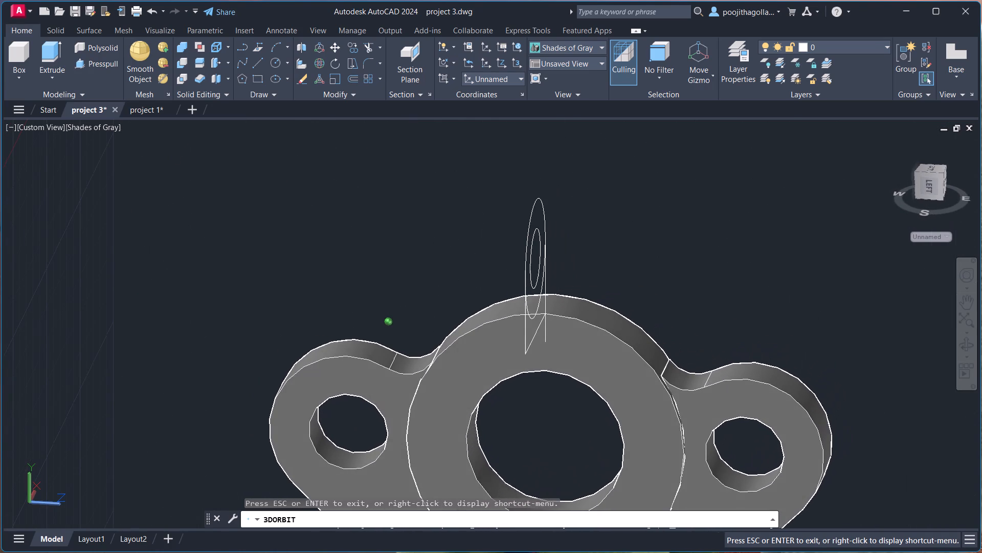
left_click_drag(697, 323, 700, 304)
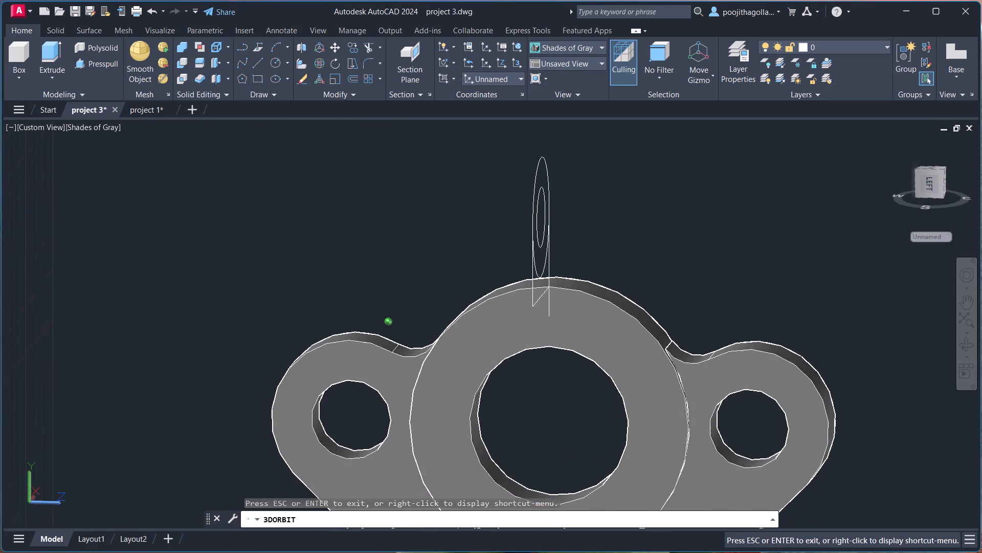
left_click_drag(700, 304, 702, 310)
key("Escape")
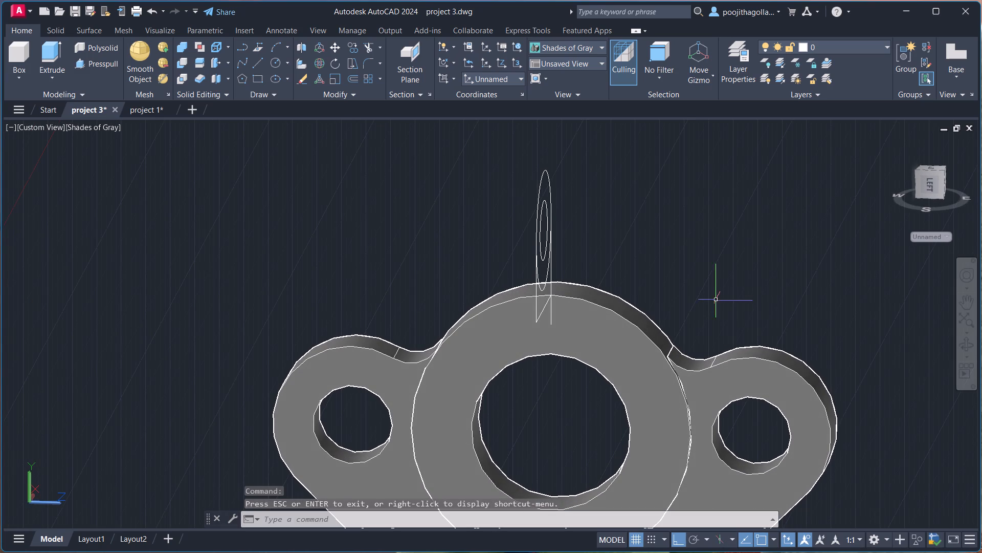
scroll(658, 277, "down", 1)
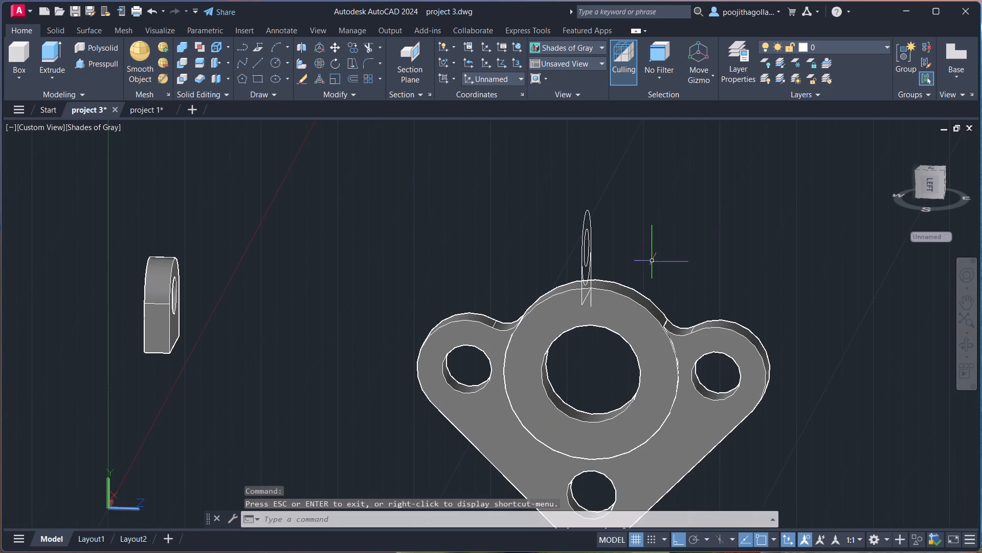
middle_click_drag(652, 258, 643, 265)
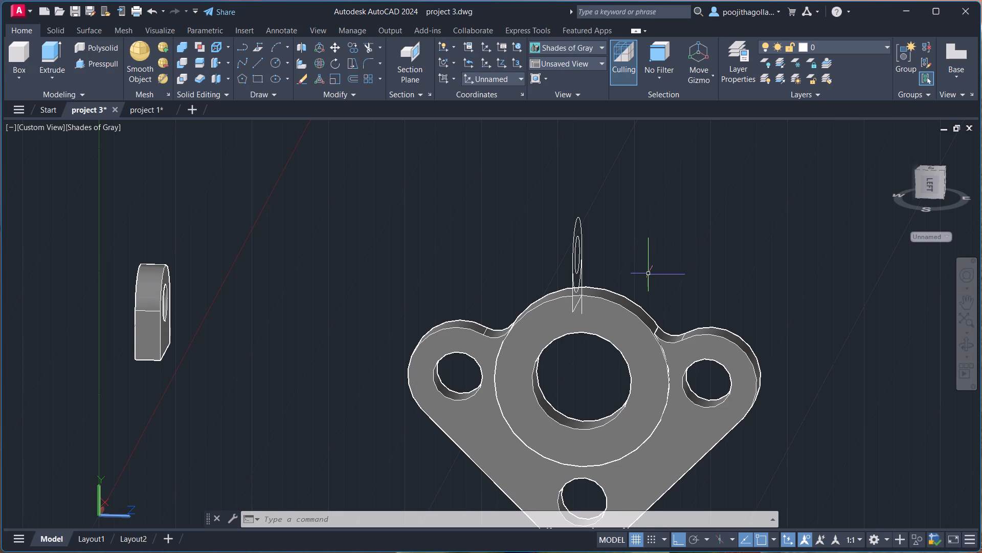
middle_click_drag(649, 274, 639, 260)
Draw a 12.5-long reference line along +Z from where the original sketch's slanted base line meets the top of the boss's edge.
scroll(582, 285, "up", 4)
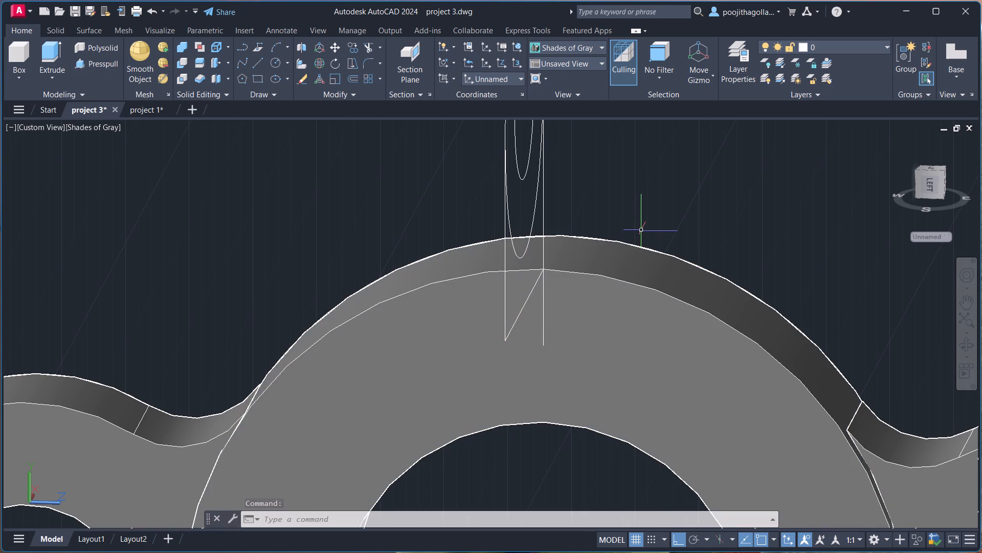
key("l")
key("Return")
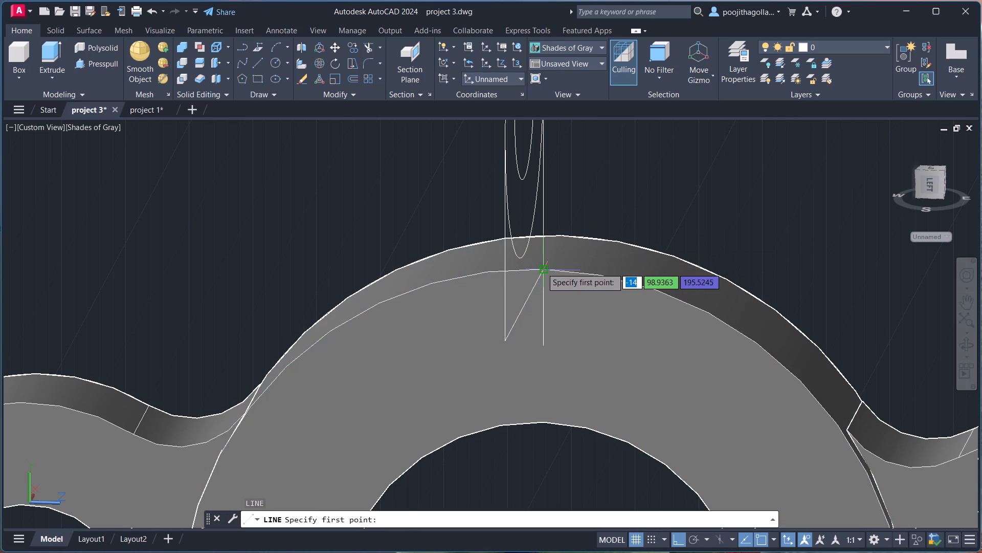
left_click(542, 268)
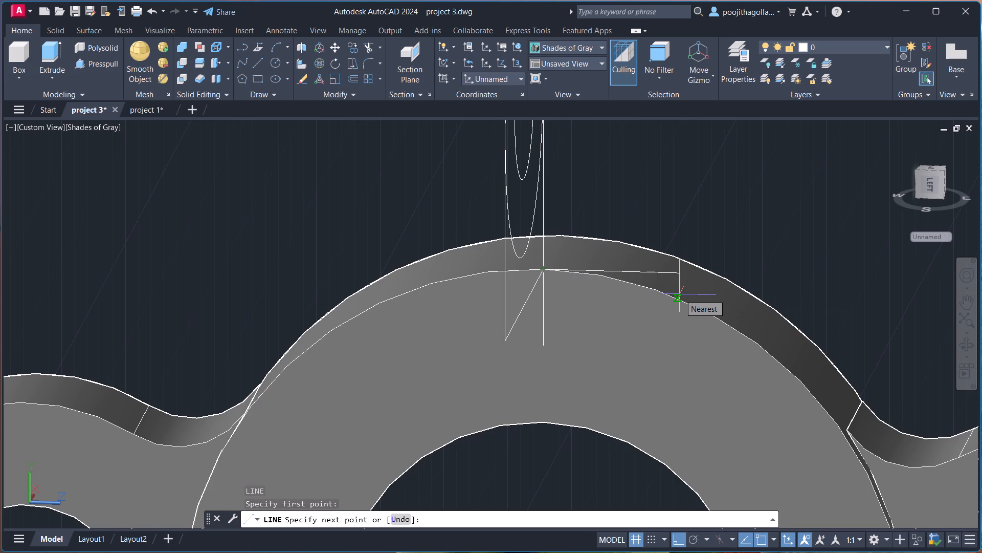
type("12.5")
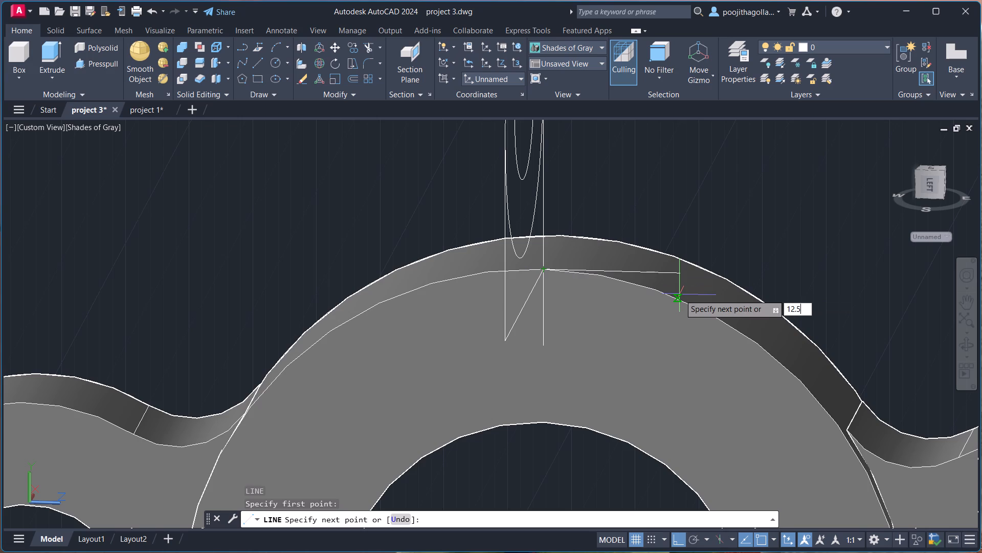
key("Return")
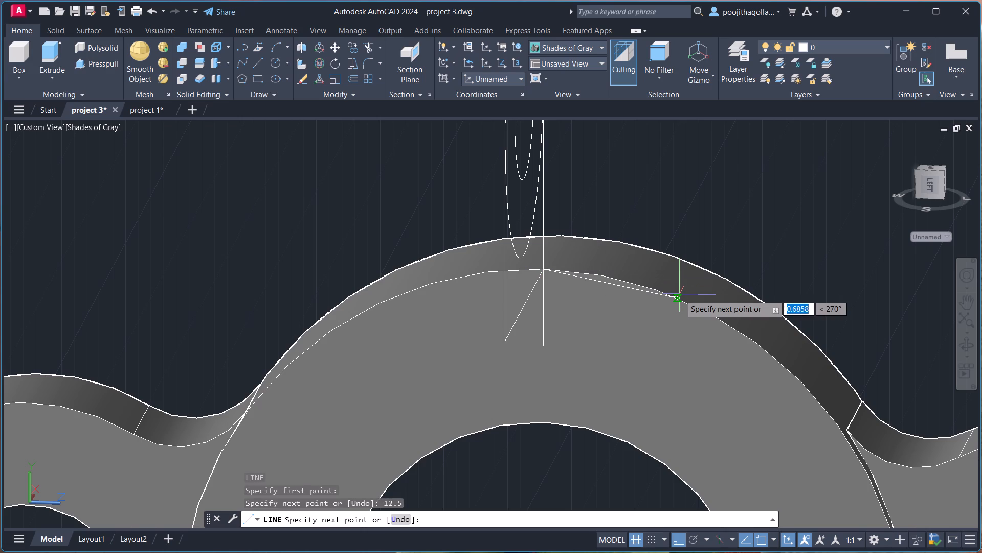
key("ctrl+z")
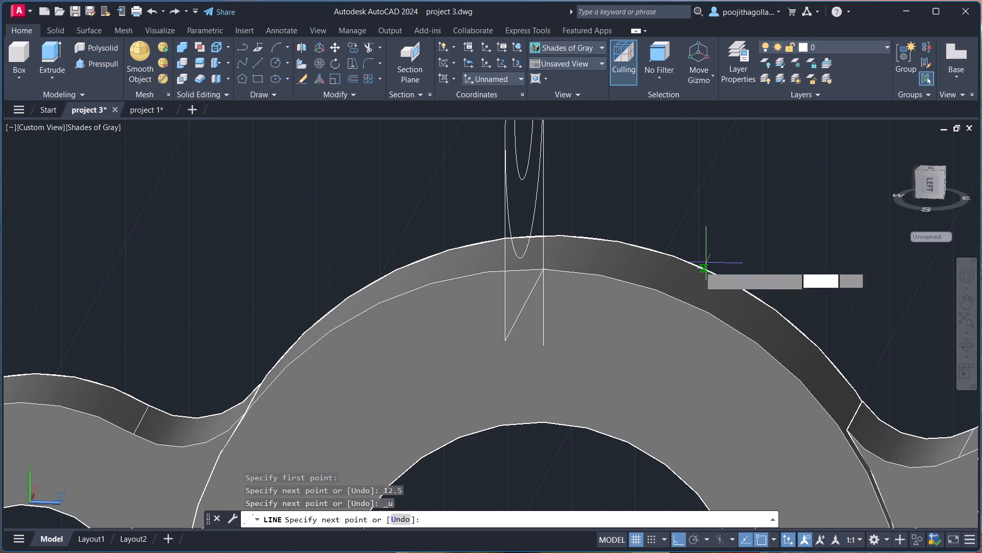
type("12.5")
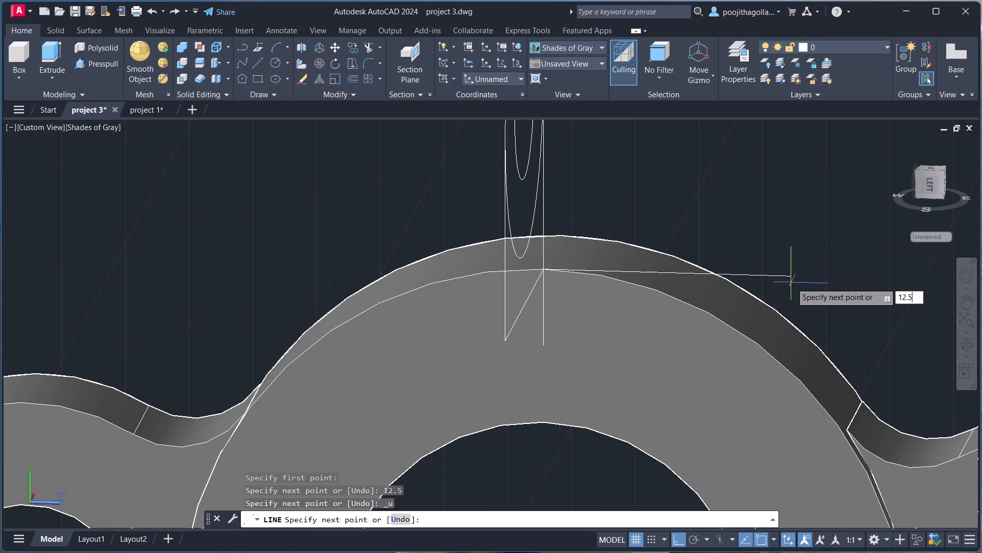
key("Return")
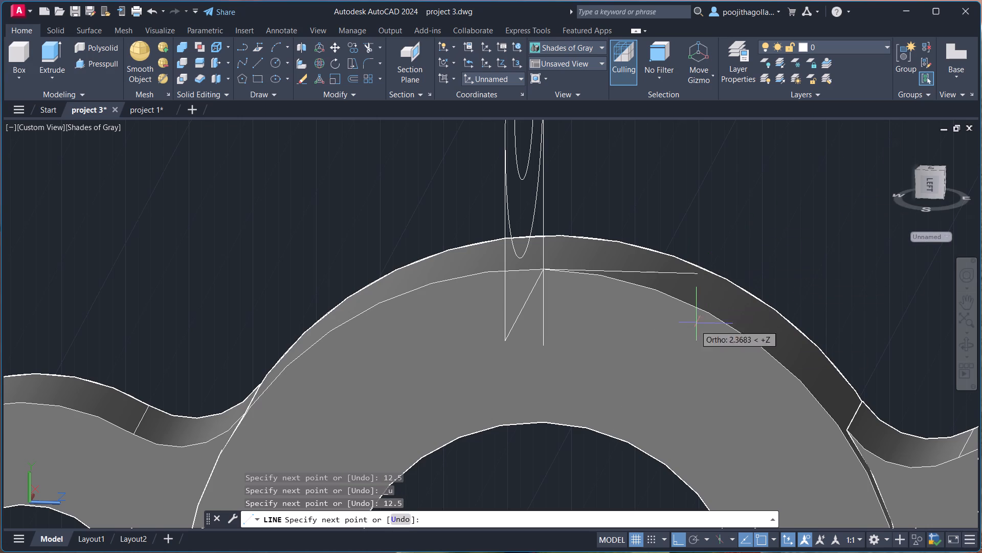
key("Escape")
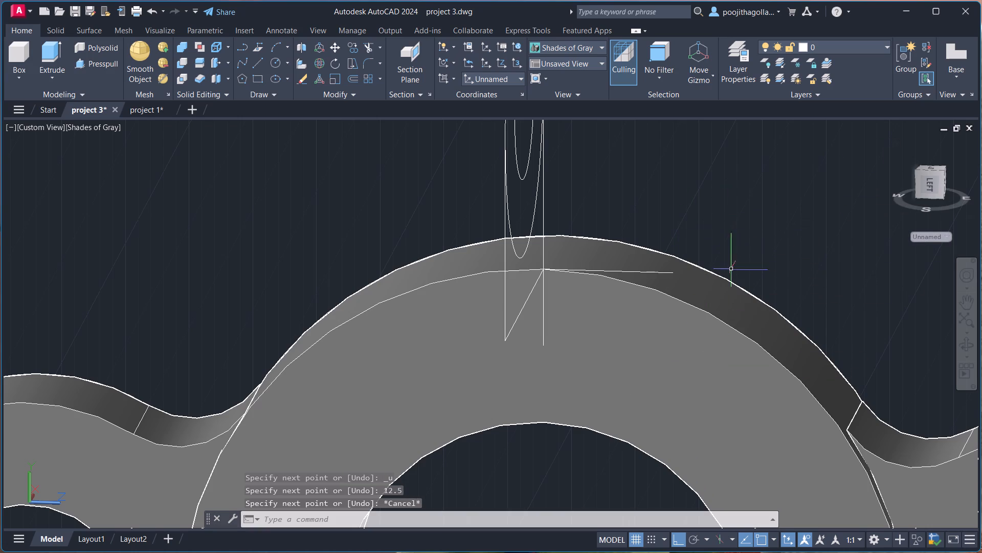
Examine the new reference line against the original lug sketch and the central boss from an oblique angle.
left_click(974, 340)
left_click_drag(874, 338, 830, 380)
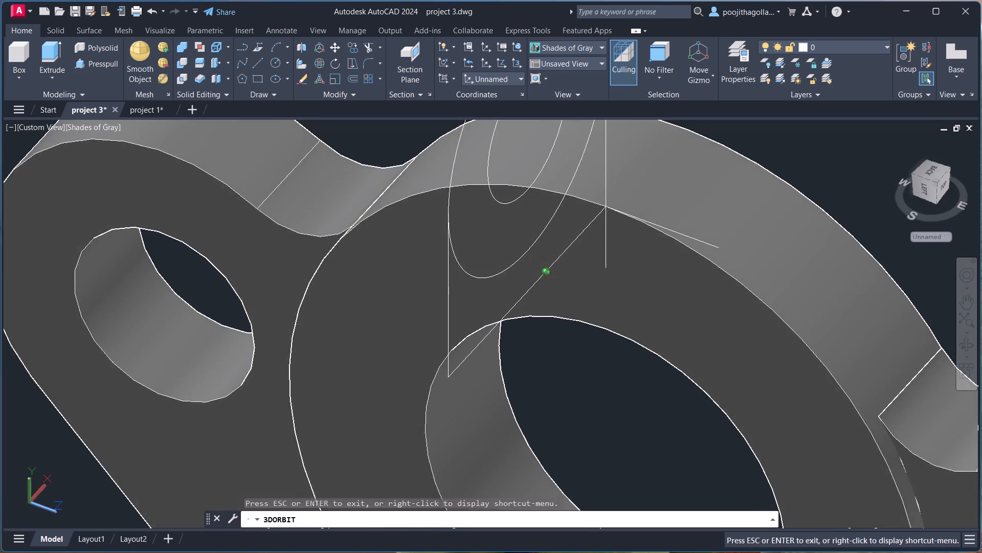
left_click_drag(830, 380, 798, 406)
left_click_drag(806, 405, 805, 388)
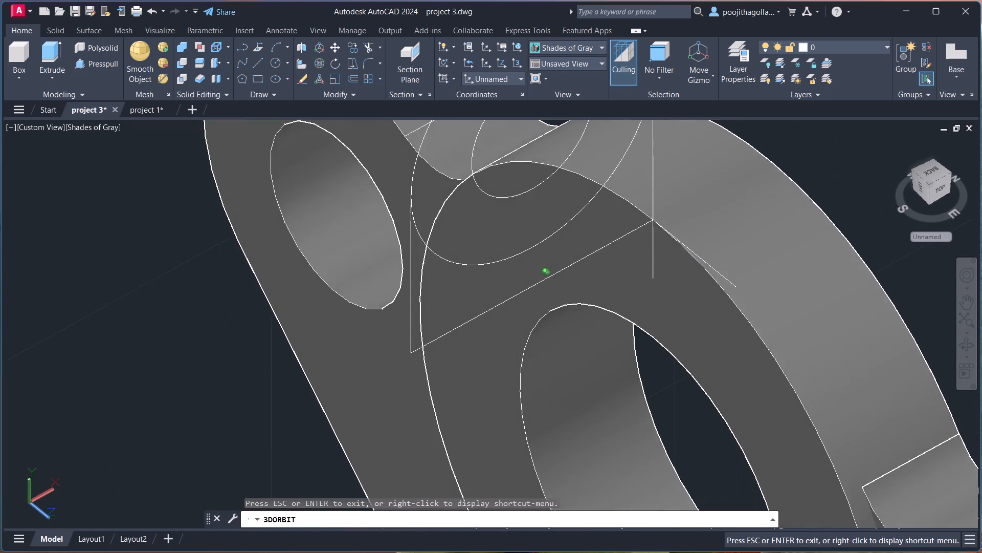
left_click_drag(805, 388, 802, 396)
key("Escape")
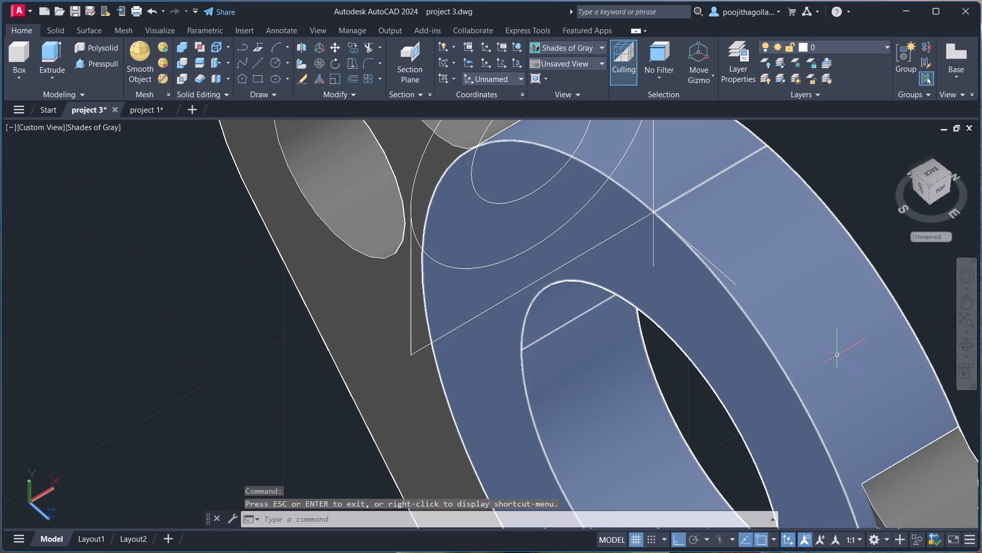
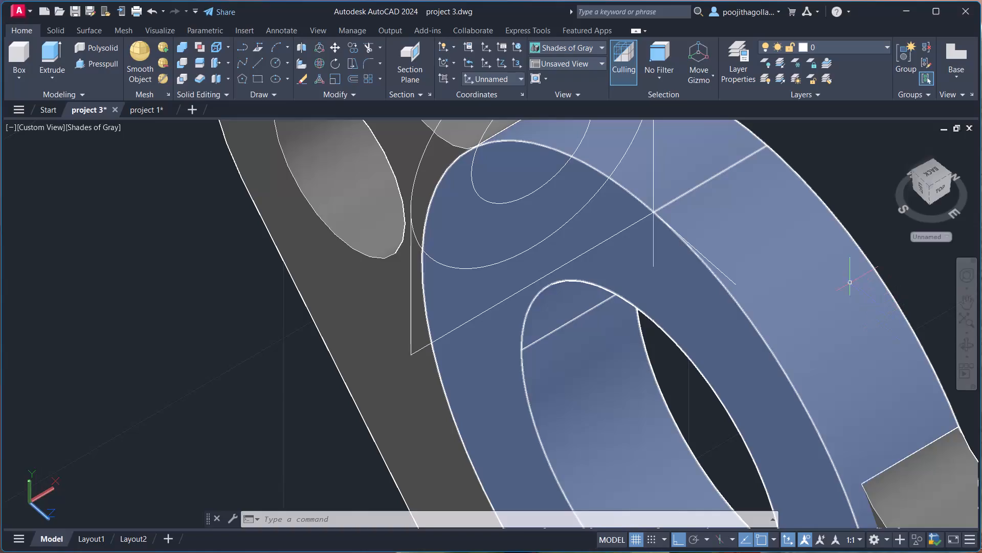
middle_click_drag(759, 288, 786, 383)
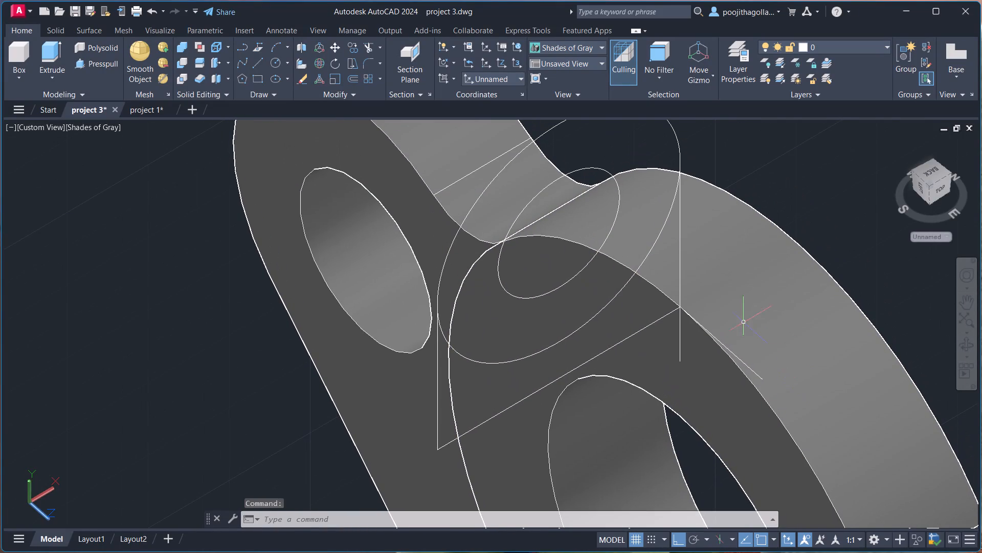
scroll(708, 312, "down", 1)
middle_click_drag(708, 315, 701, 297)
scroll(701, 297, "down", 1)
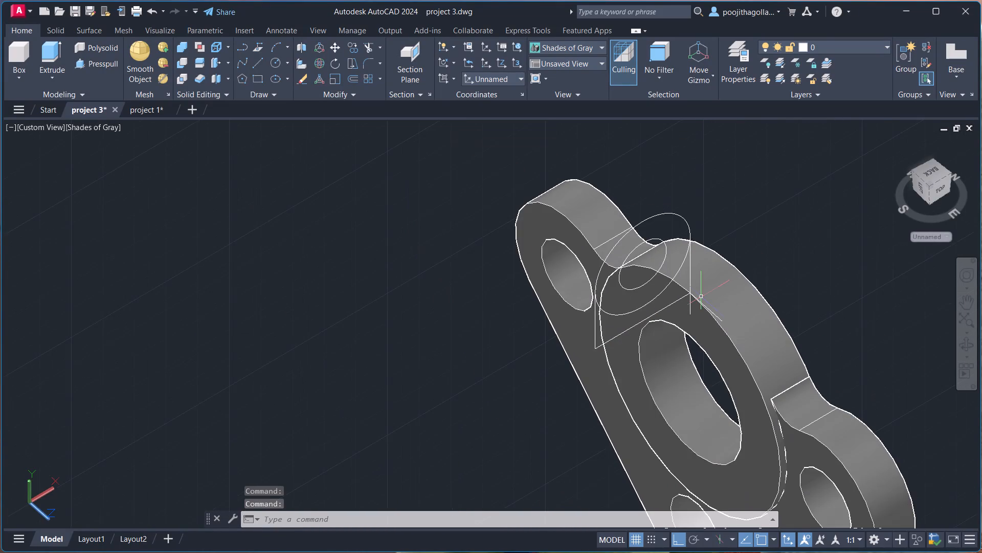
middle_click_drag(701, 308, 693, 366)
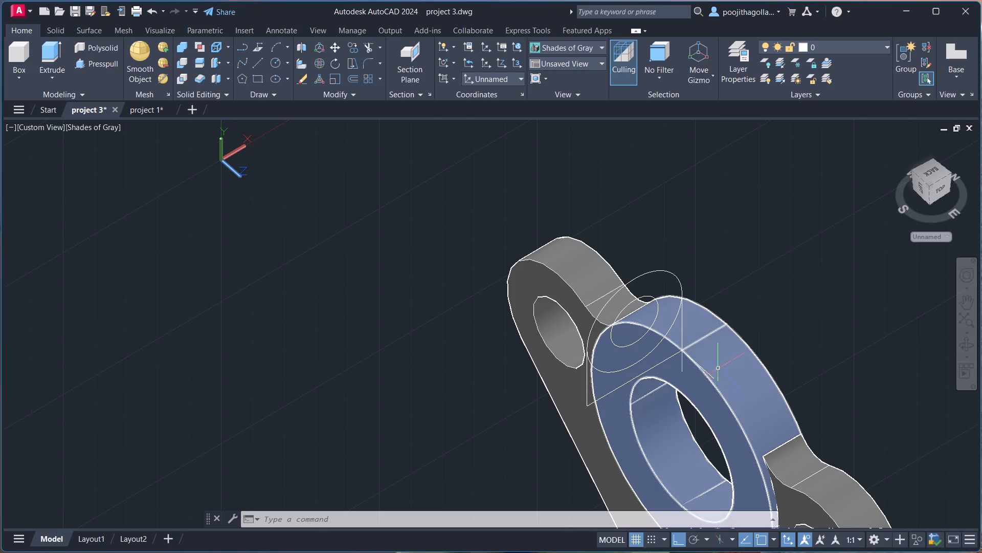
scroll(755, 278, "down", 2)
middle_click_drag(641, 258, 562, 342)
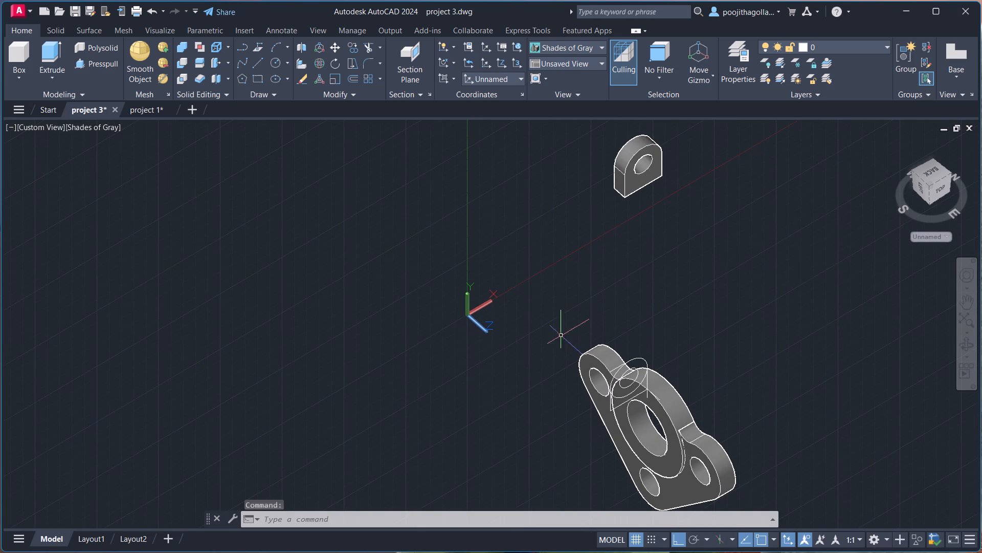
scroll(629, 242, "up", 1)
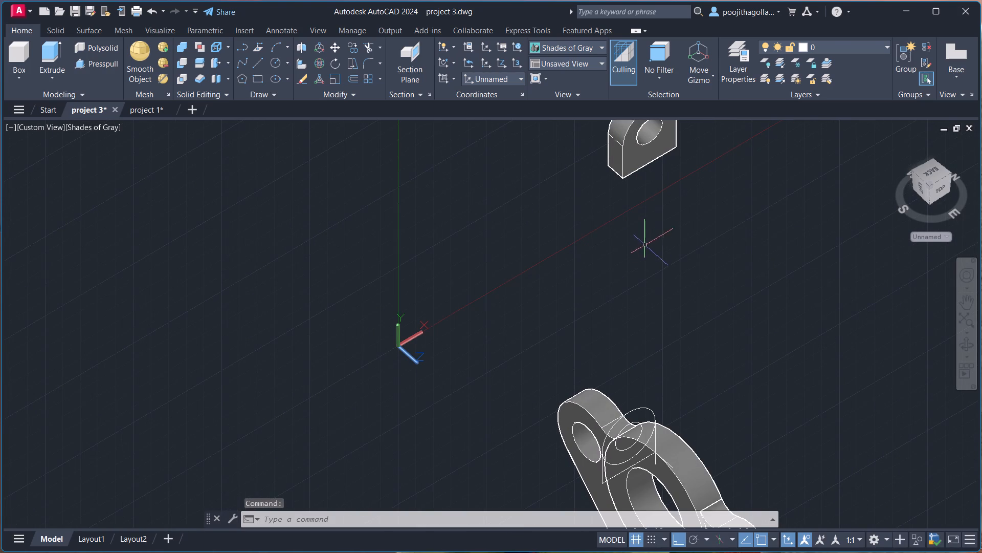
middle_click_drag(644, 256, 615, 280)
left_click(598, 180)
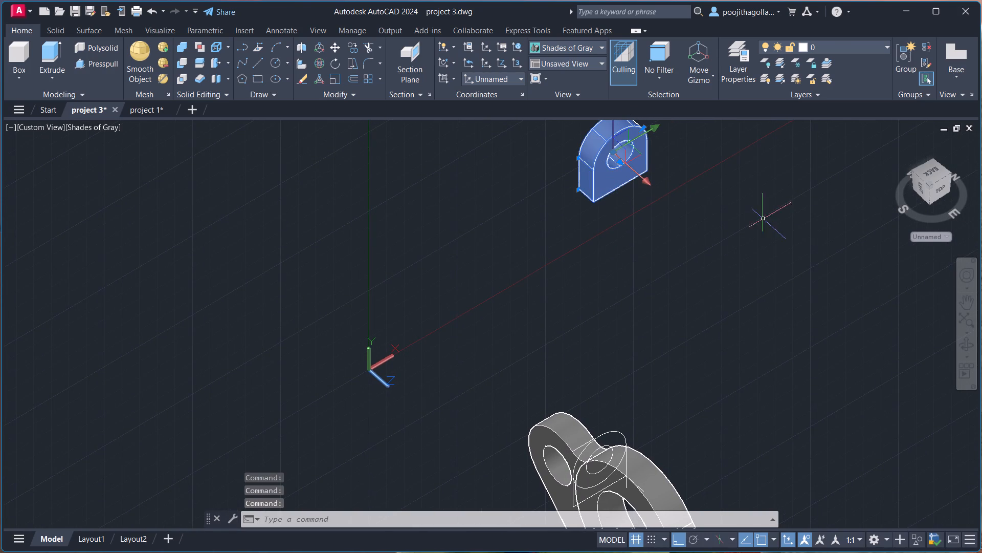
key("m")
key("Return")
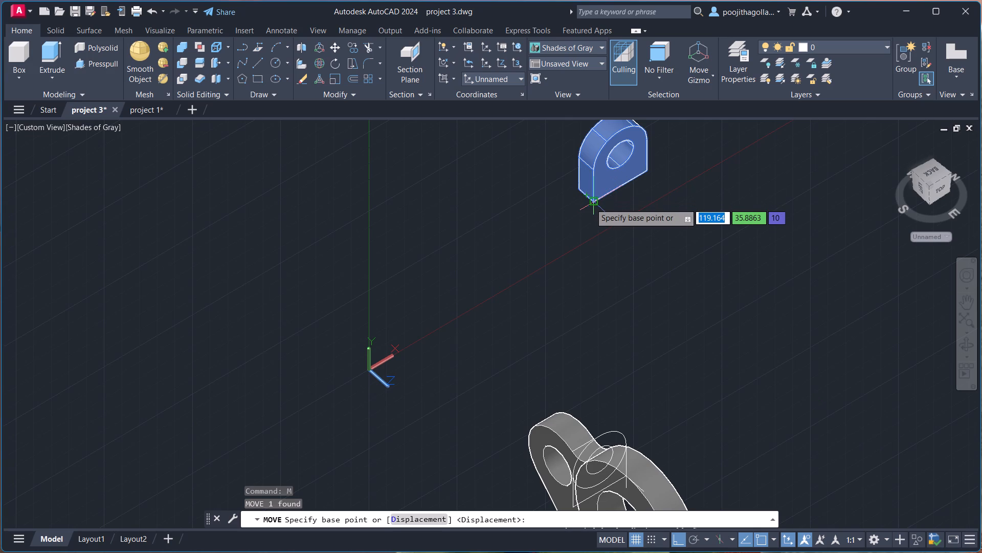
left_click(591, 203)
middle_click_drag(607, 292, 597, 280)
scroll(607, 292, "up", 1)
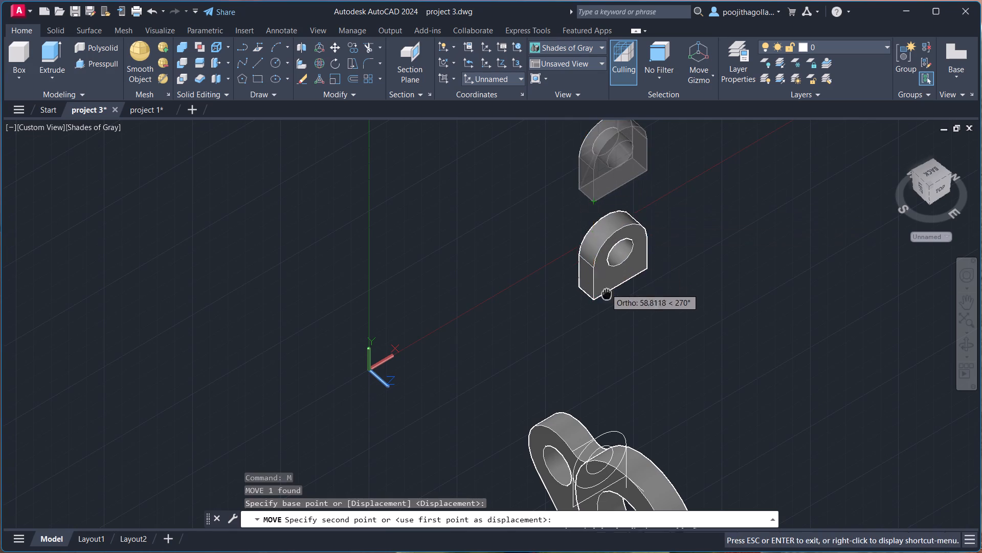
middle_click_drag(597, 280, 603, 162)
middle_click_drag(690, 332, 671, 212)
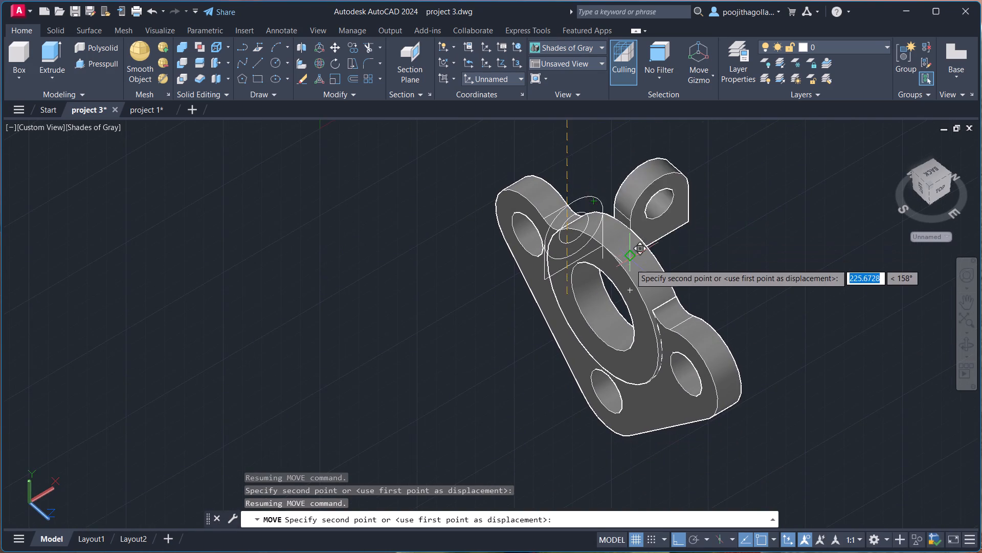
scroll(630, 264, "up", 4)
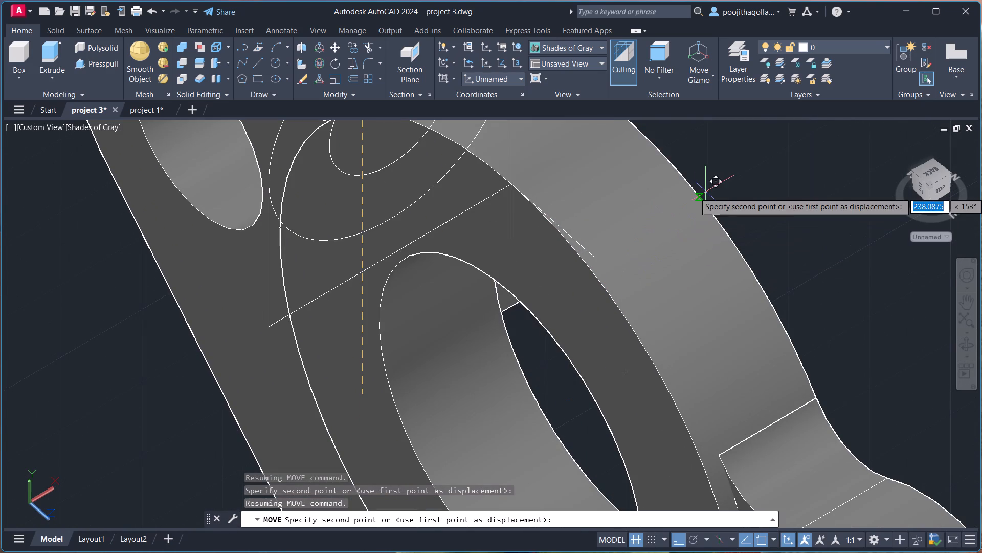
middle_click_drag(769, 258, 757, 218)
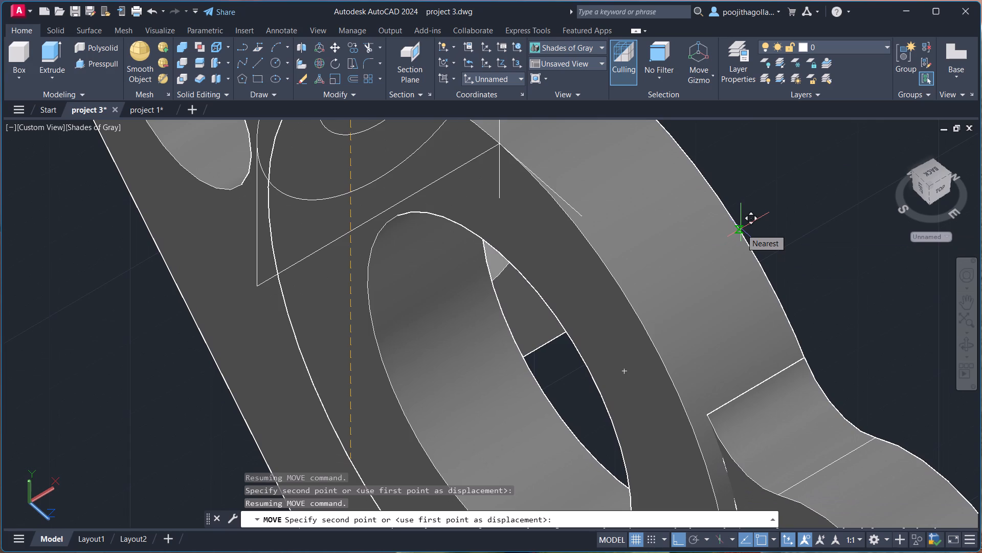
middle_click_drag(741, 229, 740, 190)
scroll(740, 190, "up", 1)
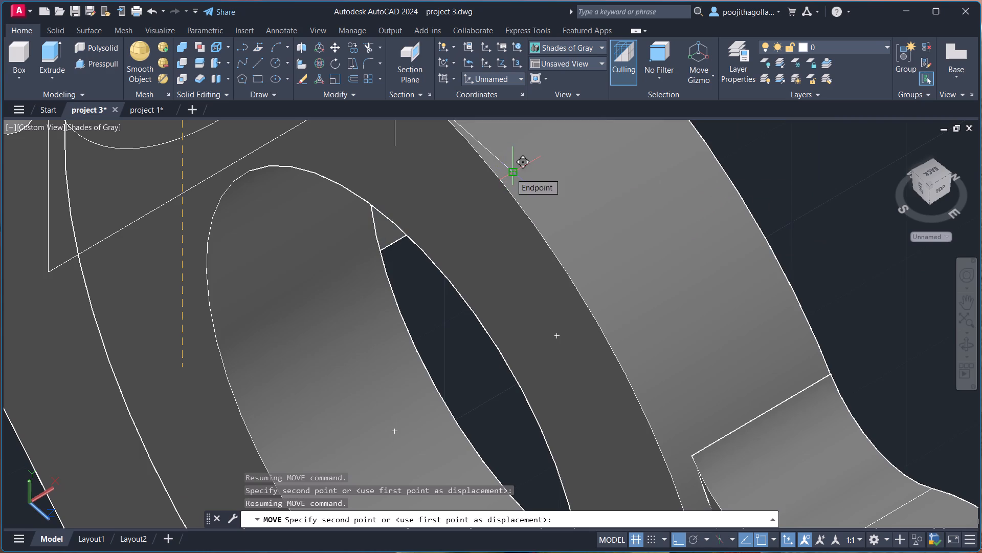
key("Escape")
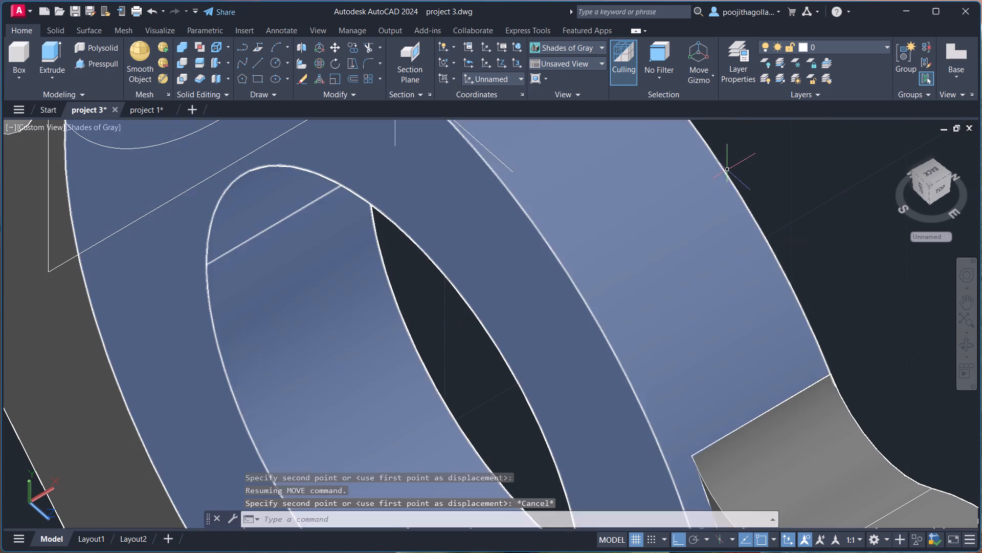
Draw a 5-long reference line along -Y from the free end of the 12.5-long line on the central boss.
key("l")
key("Return")
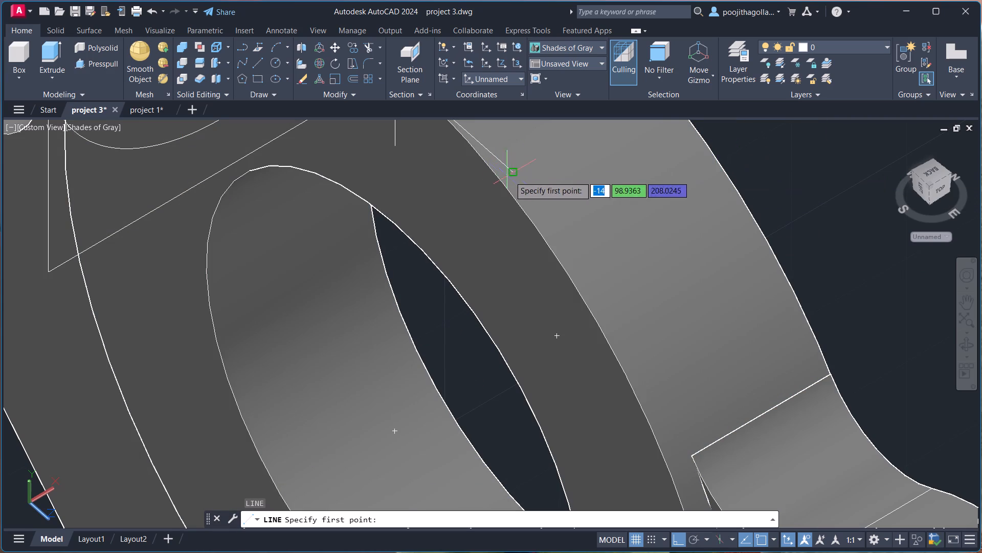
left_click(513, 173)
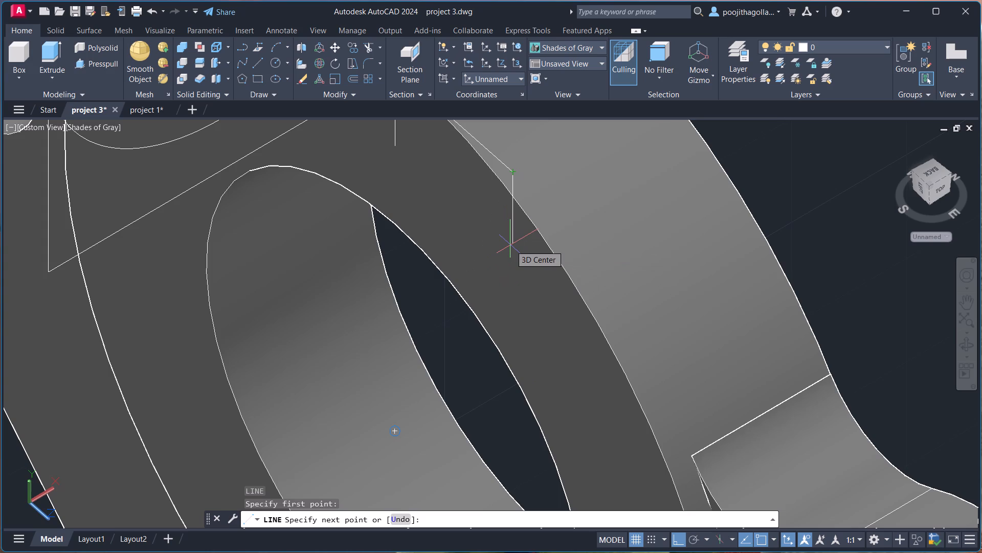
key("1")
key("BackSpace")
key("5")
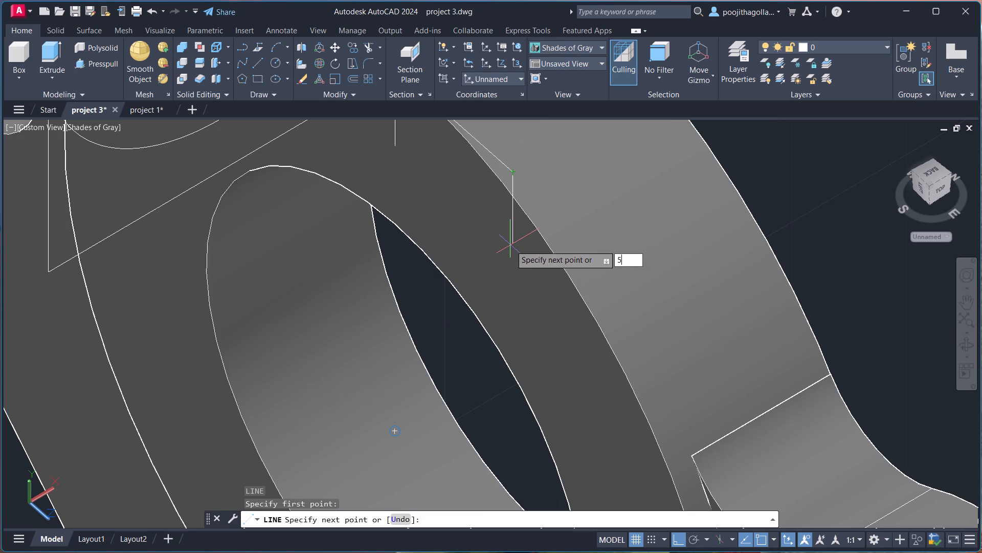
key("Return")
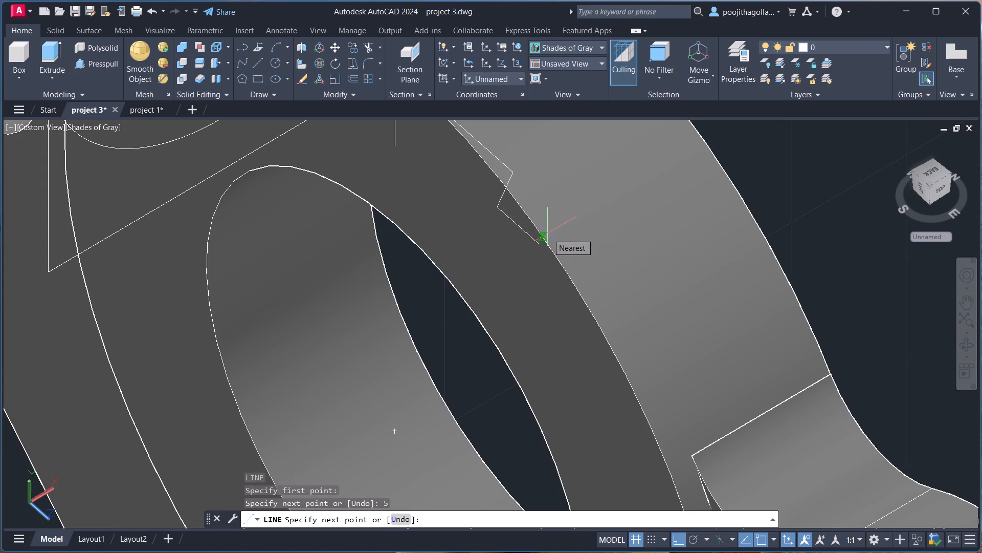
key("ctrl+z")
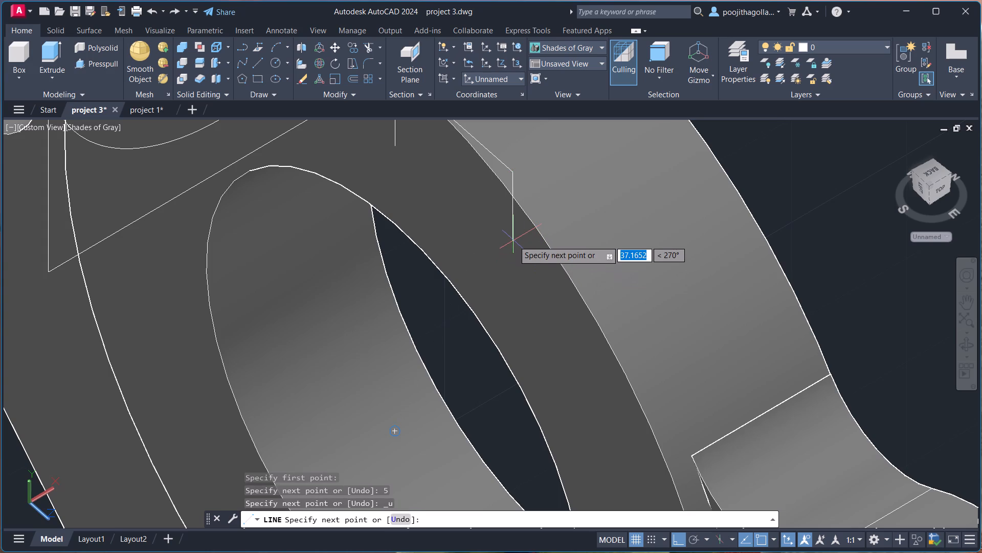
left_click(514, 241)
key("ctrl+z")
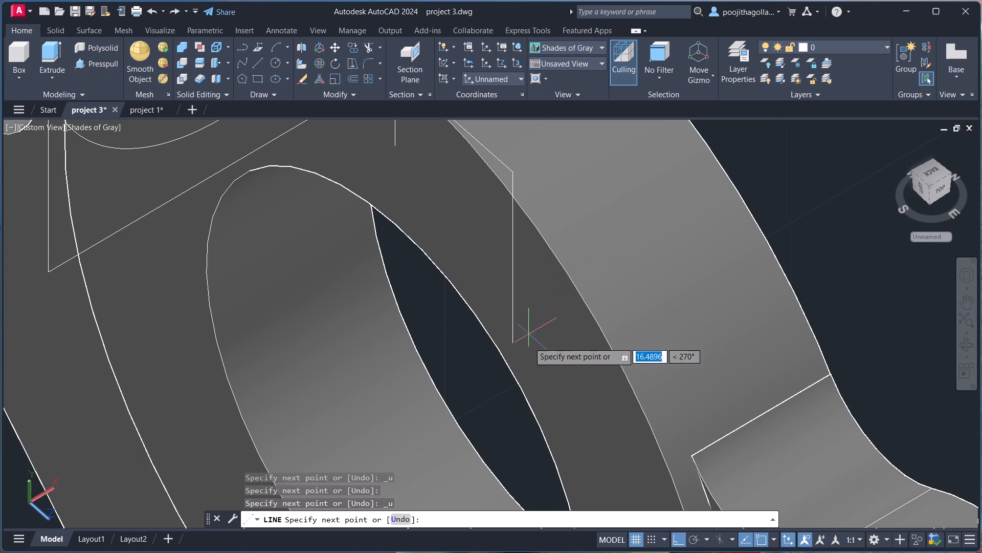
key("5")
key("Return")
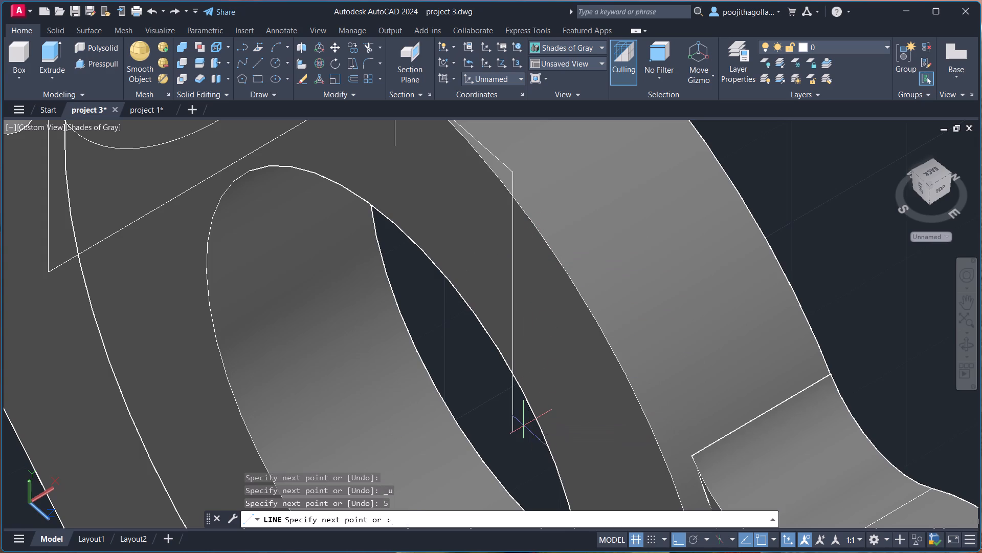
key("Escape")
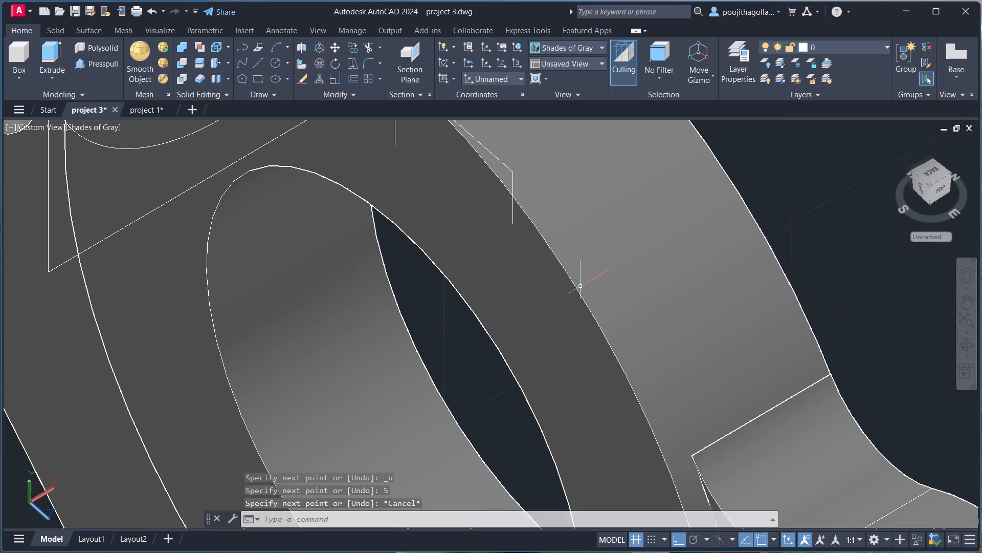
Move the lug solid from its +Z bottom corner on the -X side to the lower end of the 5-long reference line.
middle_click_drag(530, 263, 545, 346)
scroll(535, 332, "down", 1)
middle_click_drag(530, 270, 526, 345)
scroll(556, 205, "down", 3)
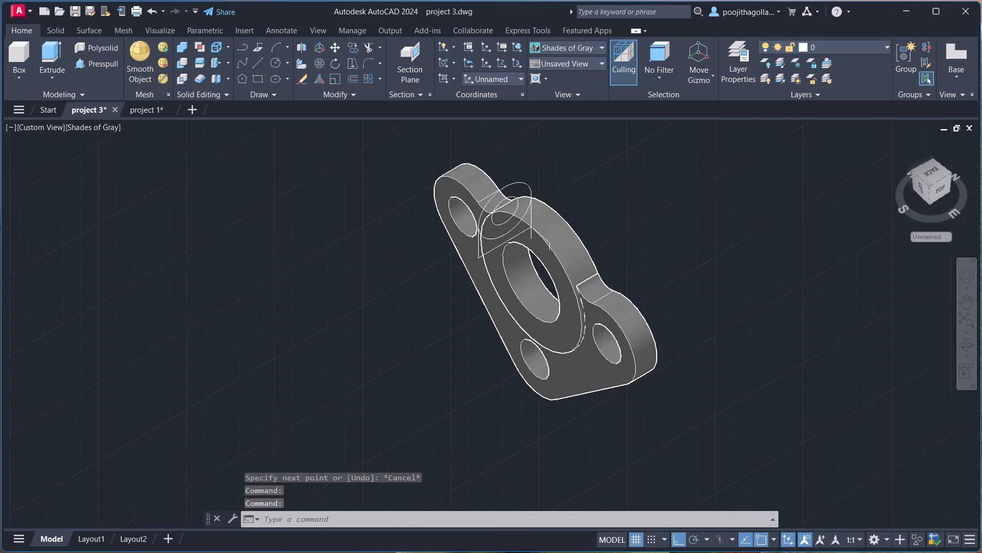
middle_click_drag(554, 214, 547, 365)
scroll(504, 308, "down", 2)
middle_click_drag(539, 272, 521, 305)
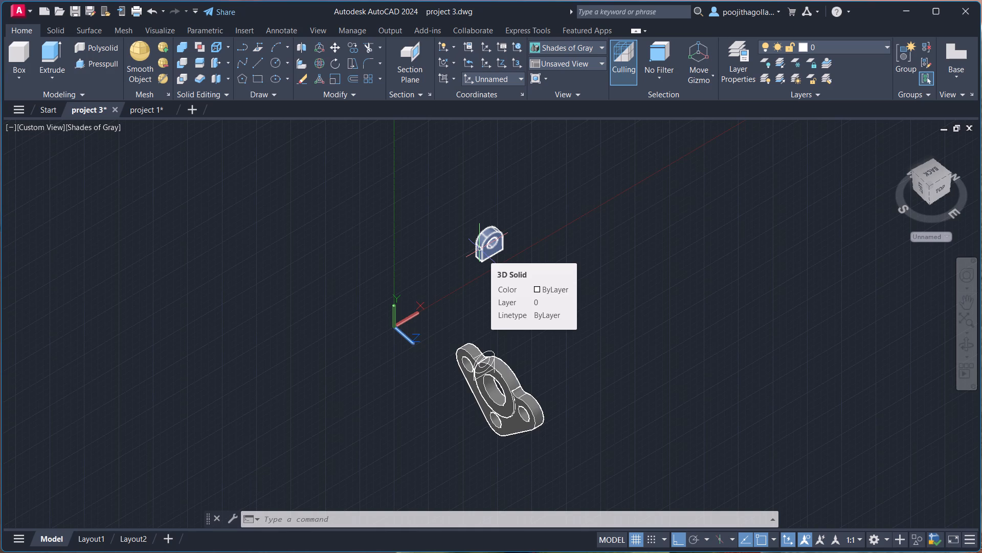
left_click(489, 253)
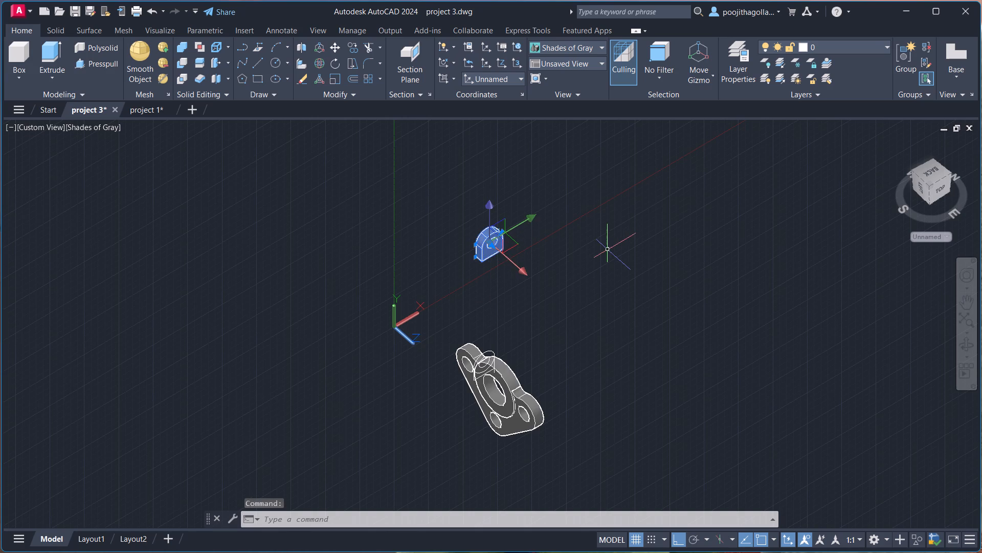
key("m")
key("Return")
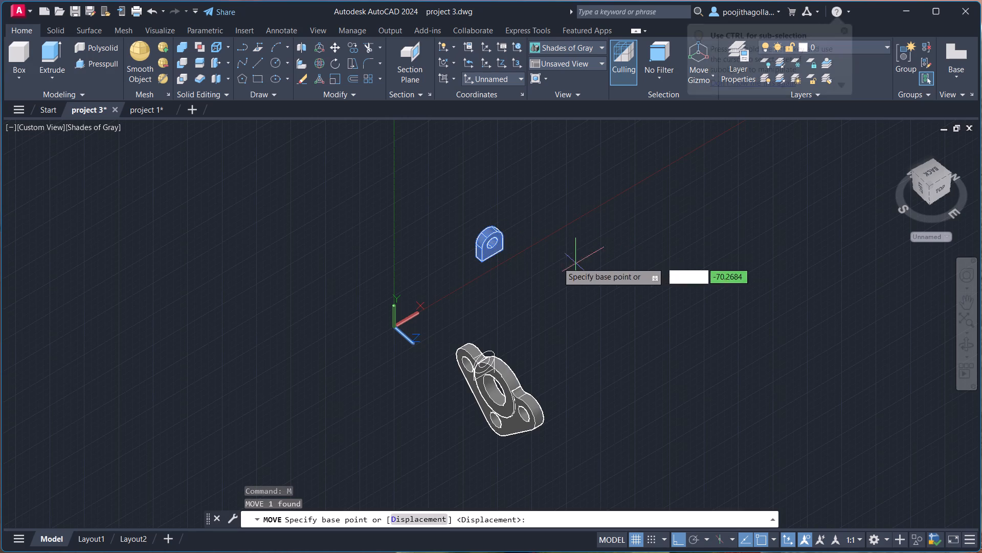
scroll(484, 259, "up", 6)
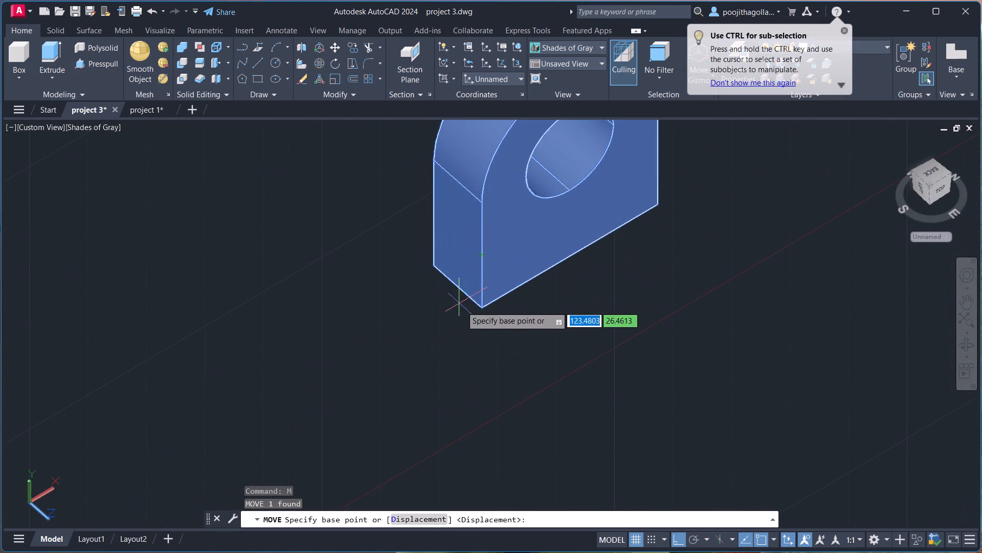
left_click(480, 308)
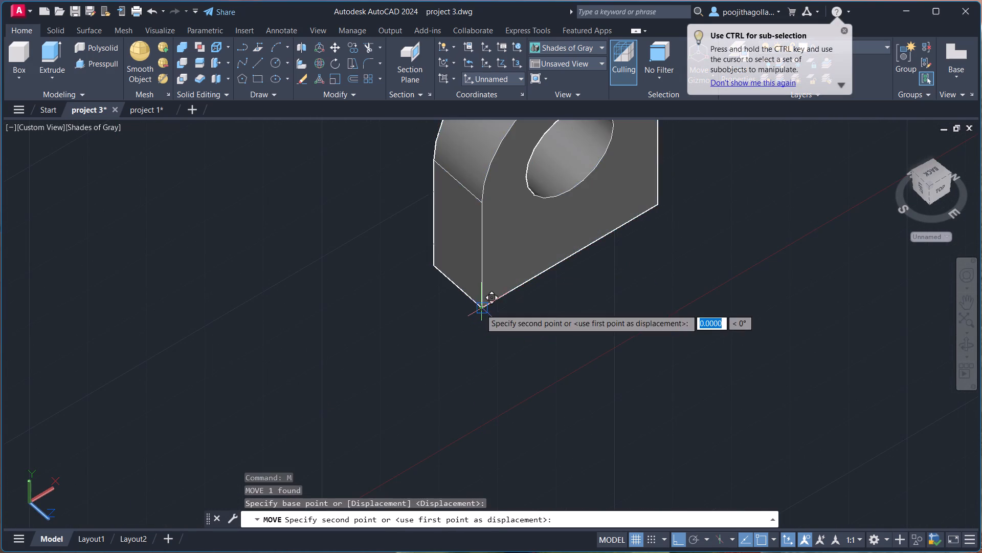
scroll(479, 322, "down", 3)
middle_click_drag(518, 384, 518, 284)
scroll(538, 387, "down", 1)
middle_click_drag(550, 385, 548, 306)
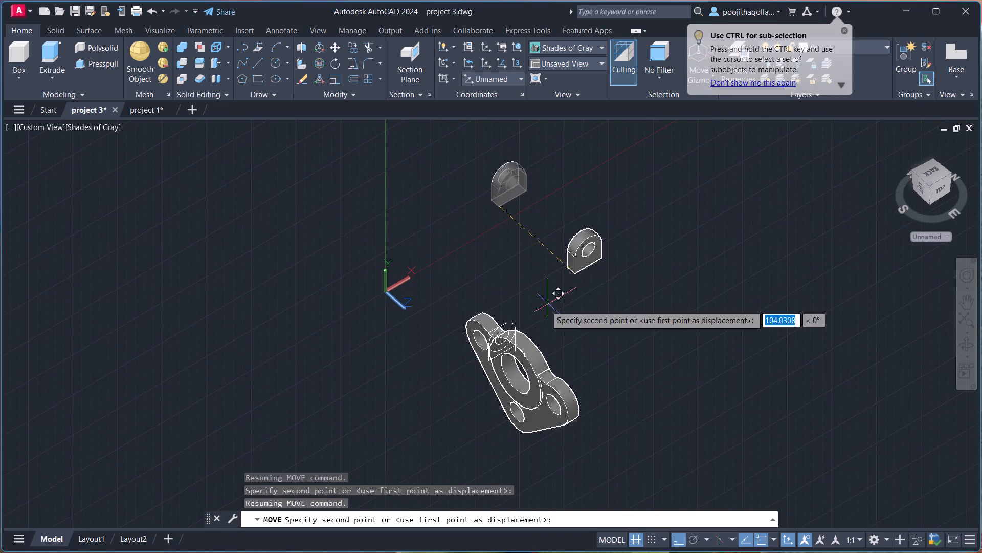
scroll(540, 338, "up", 5)
middle_click_drag(522, 375, 572, 256)
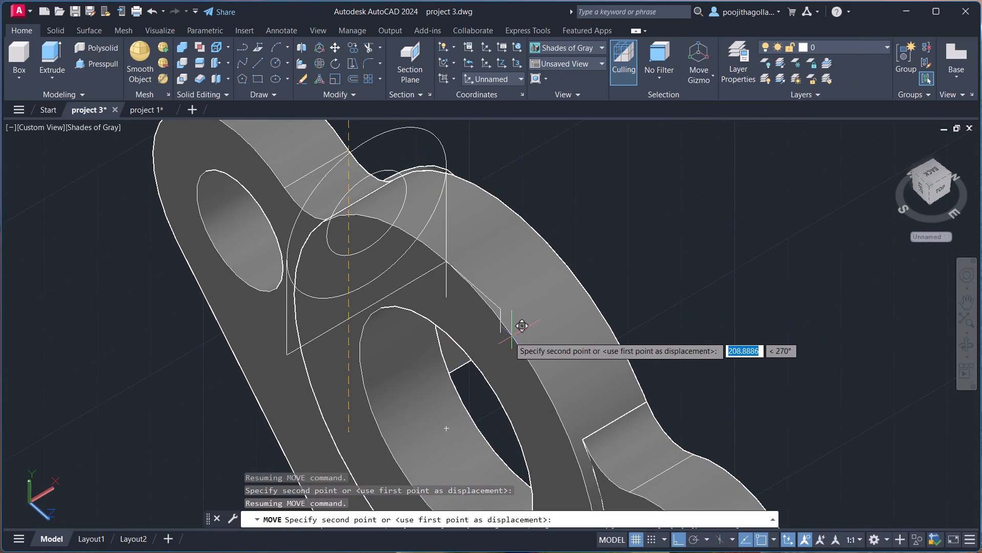
left_click(497, 334)
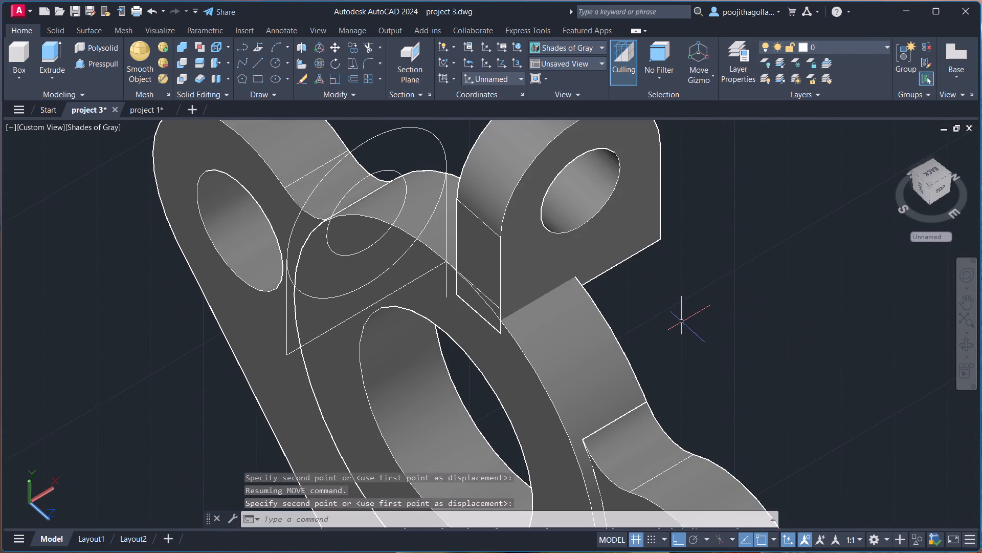
Move the lug solid from its +Z bottom corner on the +X side to the lower end of the 5-long reference line.
scroll(682, 322, "down", 2)
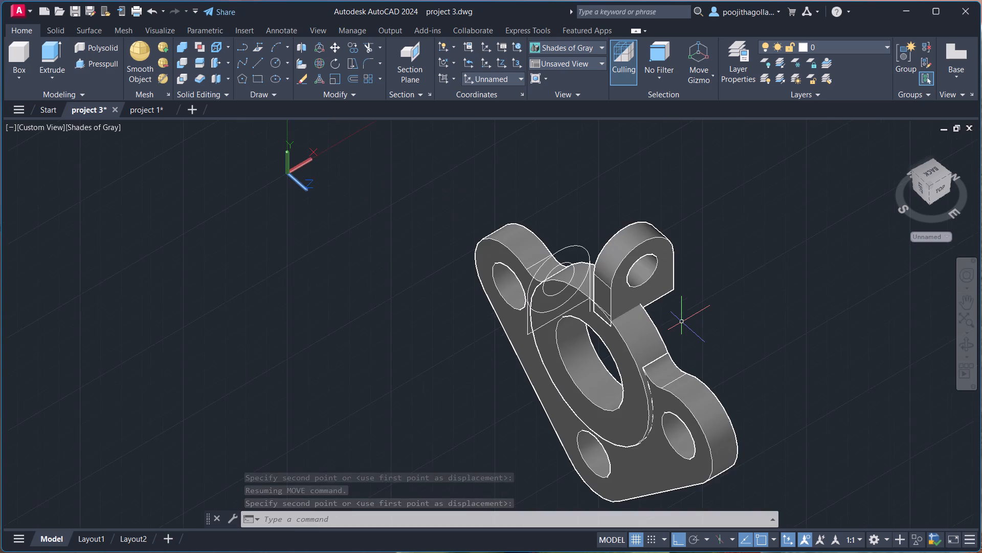
middle_click_drag(682, 322, 677, 411)
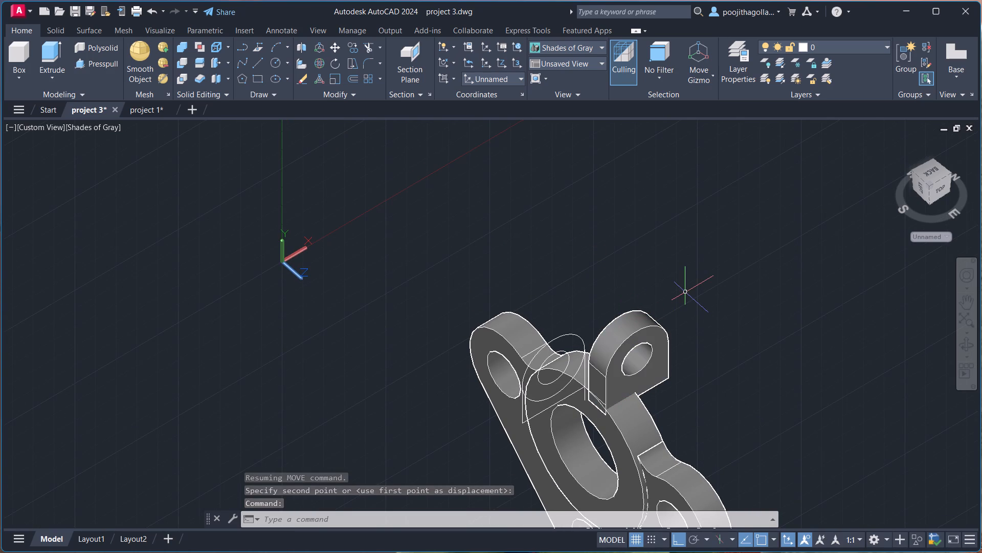
scroll(668, 361, "up", 2)
middle_click_drag(675, 404, 685, 302)
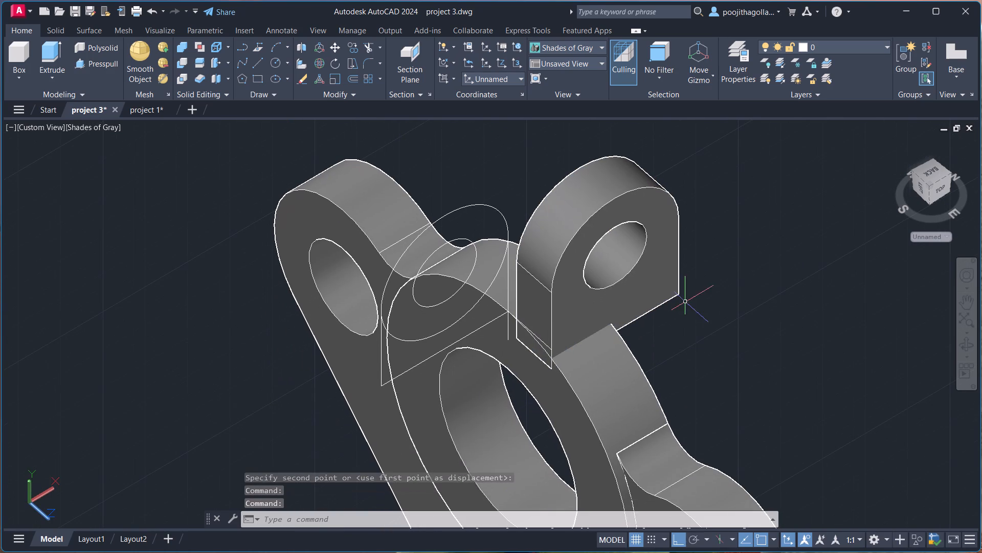
left_click(648, 288)
key("m")
key("Return")
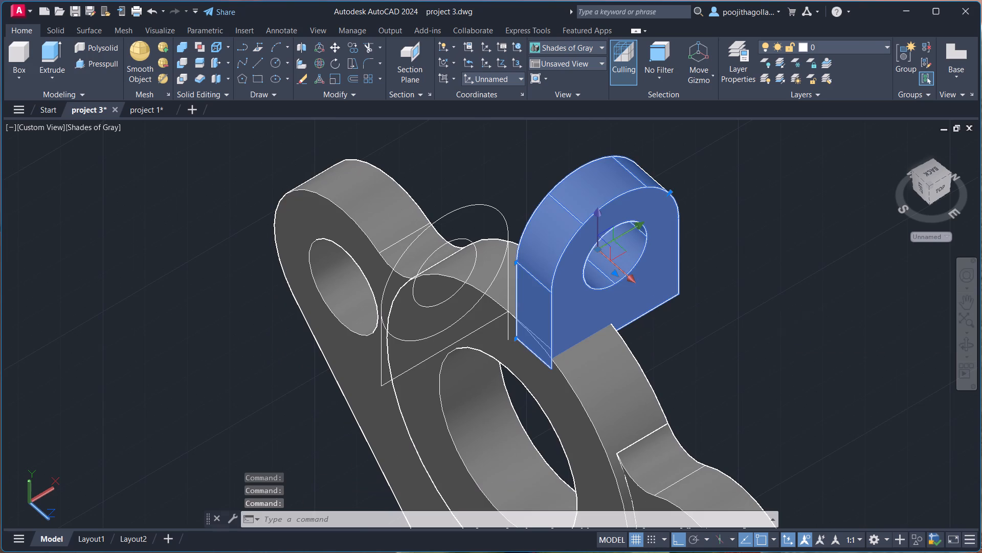
left_click(679, 295)
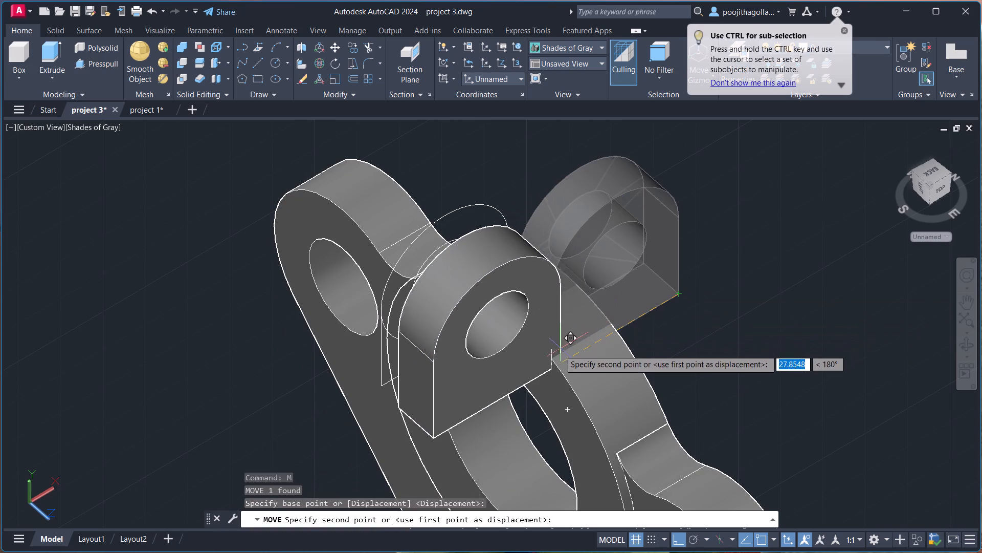
left_click(548, 368)
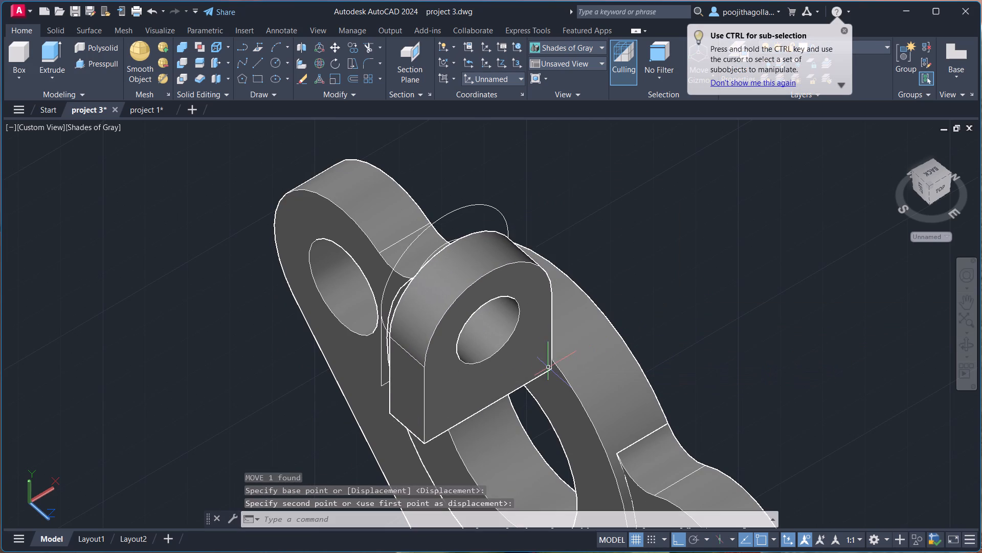
Erase the original lug sketch's large outer arc behind the lug solid.
scroll(635, 324, "down", 1)
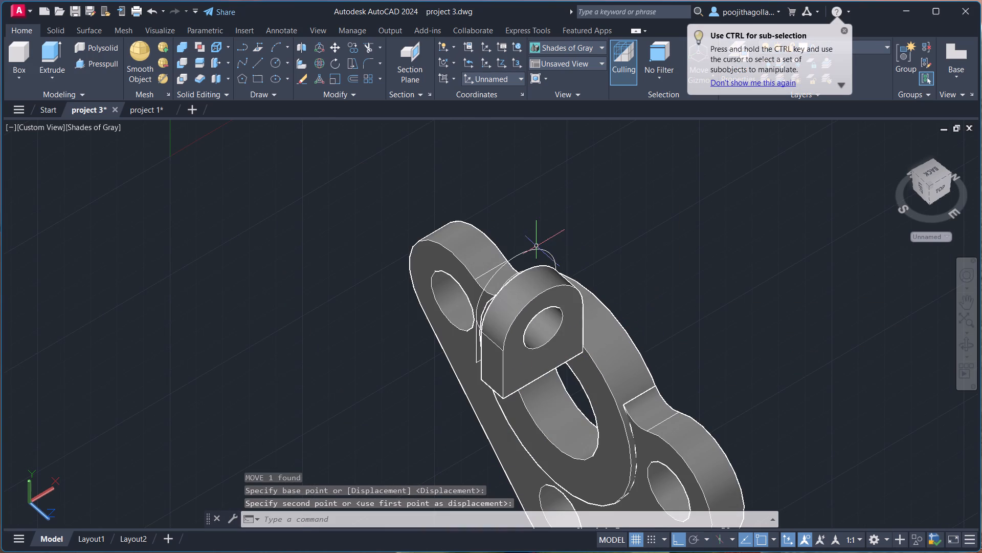
left_click(529, 250)
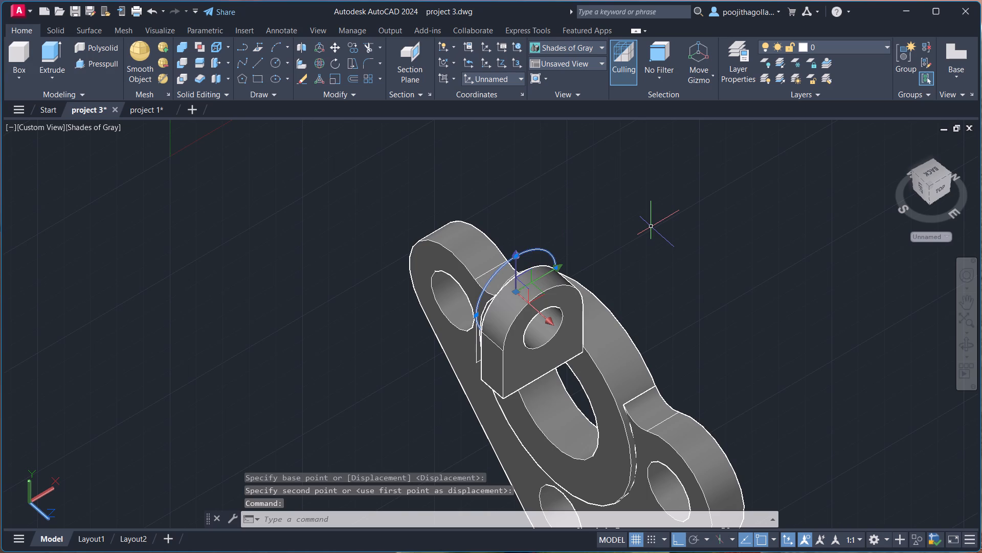
key("Delete")
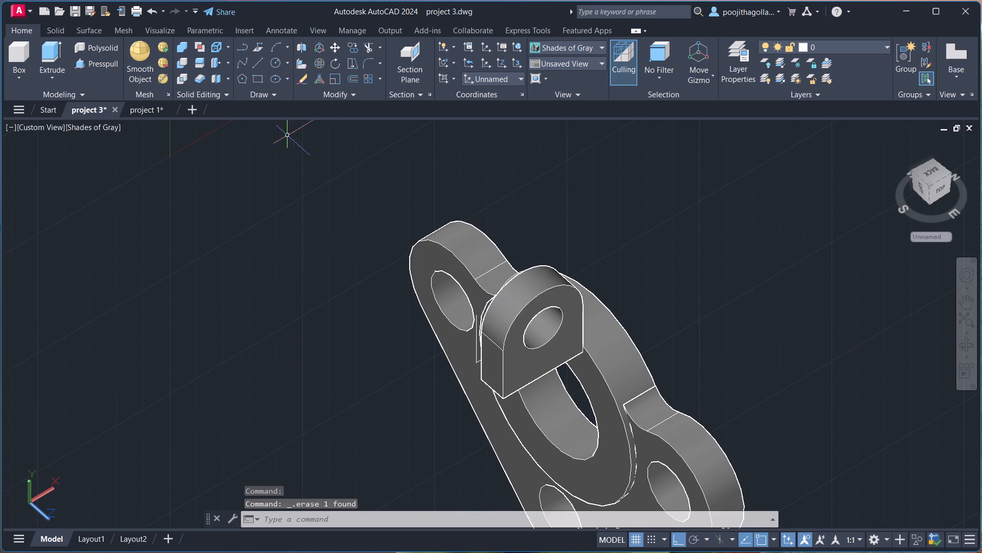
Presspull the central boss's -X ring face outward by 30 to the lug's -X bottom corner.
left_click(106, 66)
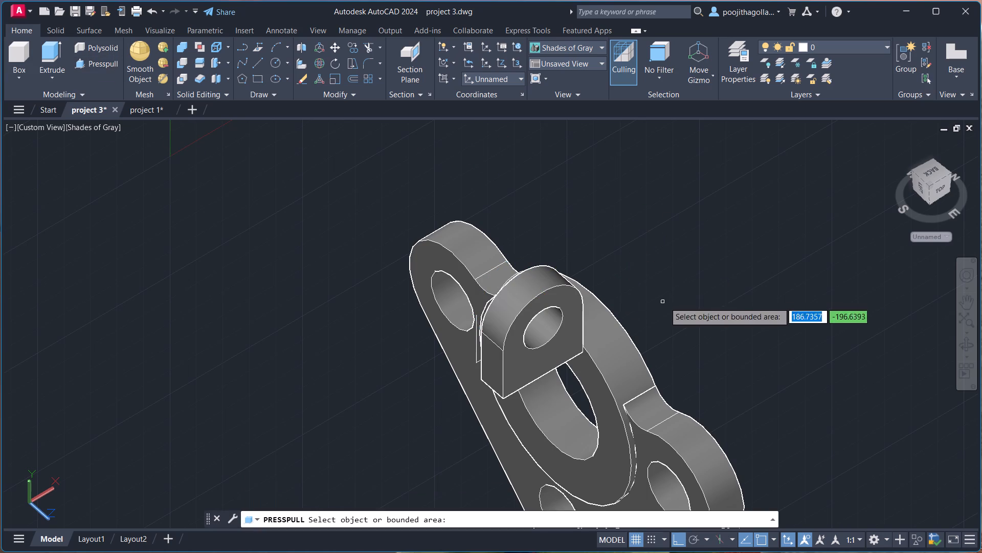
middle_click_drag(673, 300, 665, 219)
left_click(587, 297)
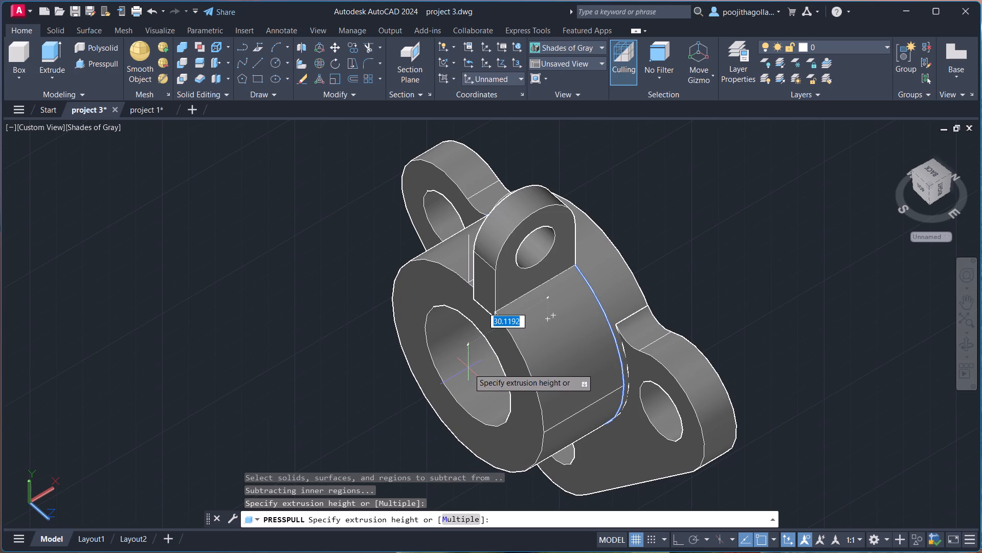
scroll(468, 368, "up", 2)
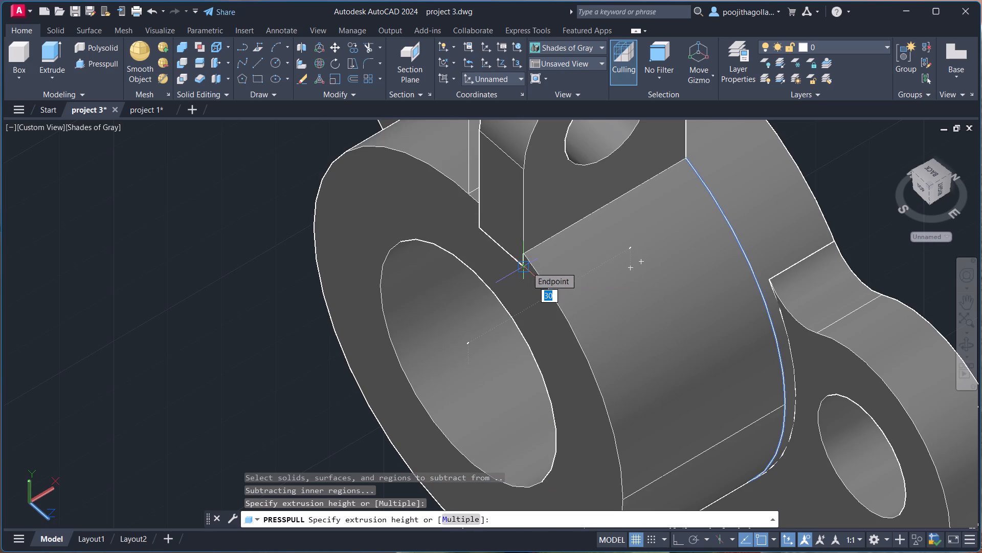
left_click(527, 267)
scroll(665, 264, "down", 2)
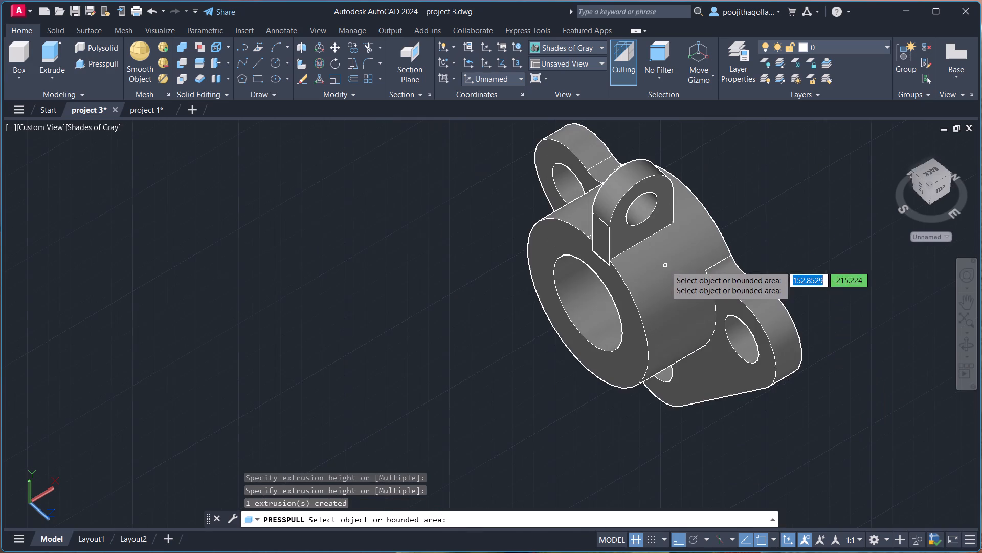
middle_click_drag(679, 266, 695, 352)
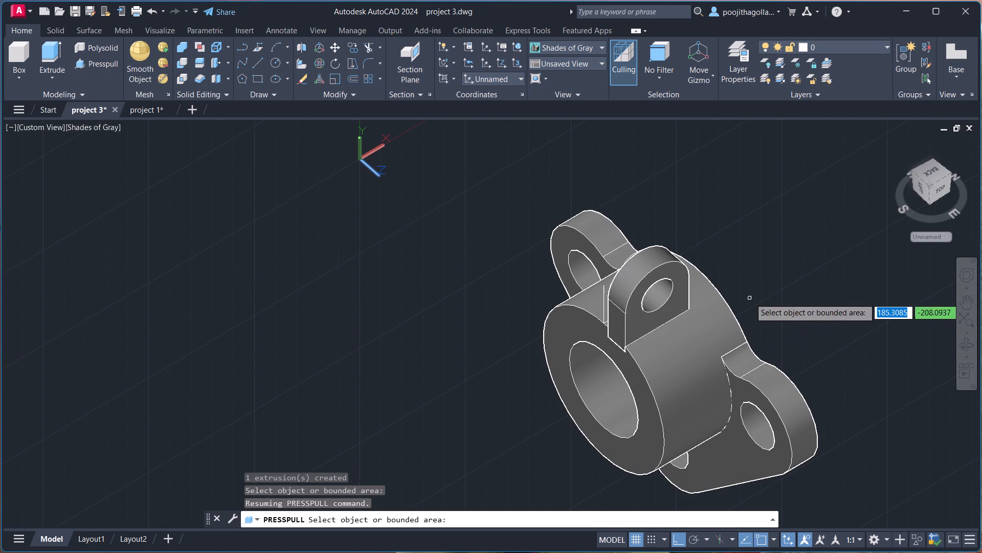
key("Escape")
Erase the leftover lug sketch curves and reference lines beside the lug solid on top of the boss.
left_click(968, 346)
left_click_drag(778, 323, 881, 289)
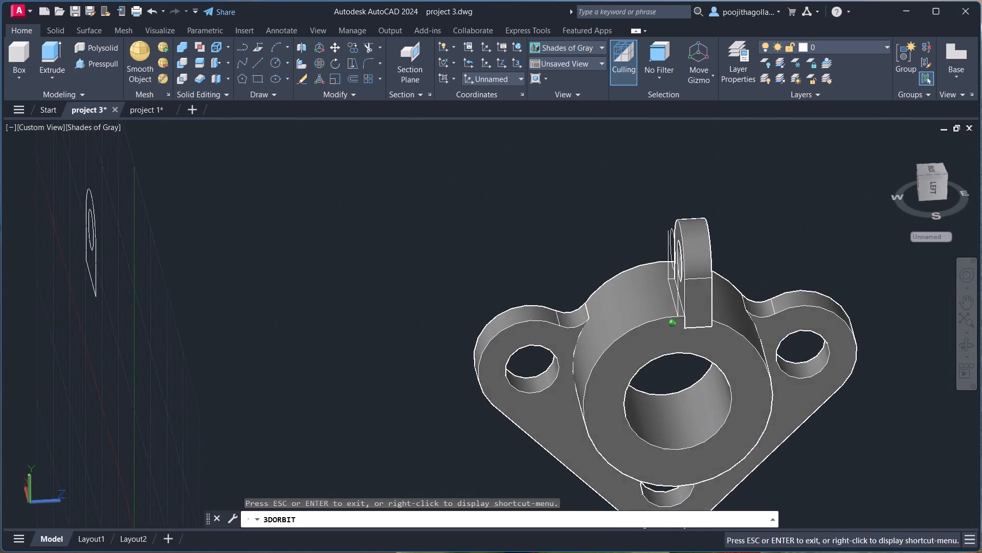
left_click_drag(881, 289, 872, 282)
scroll(718, 283, "up", 3)
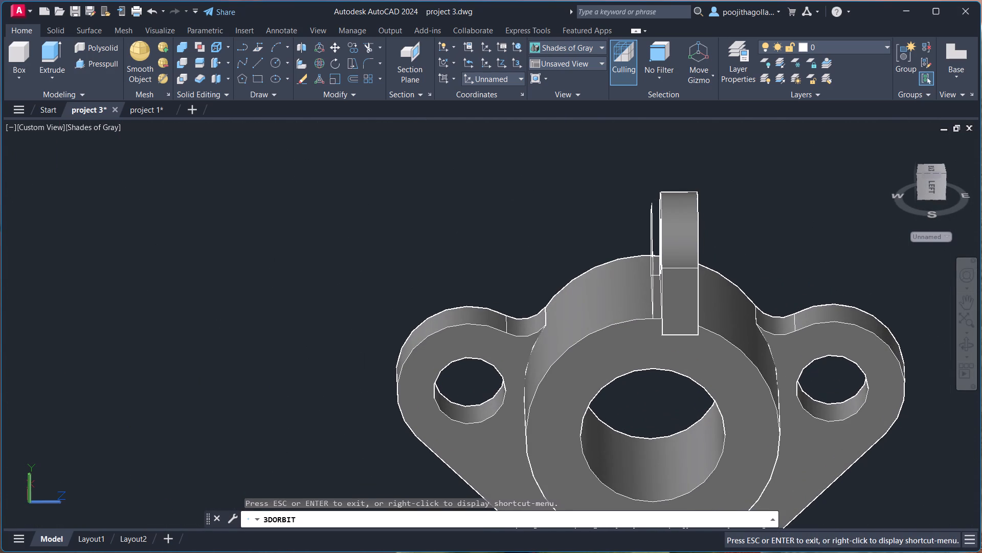
key("Escape")
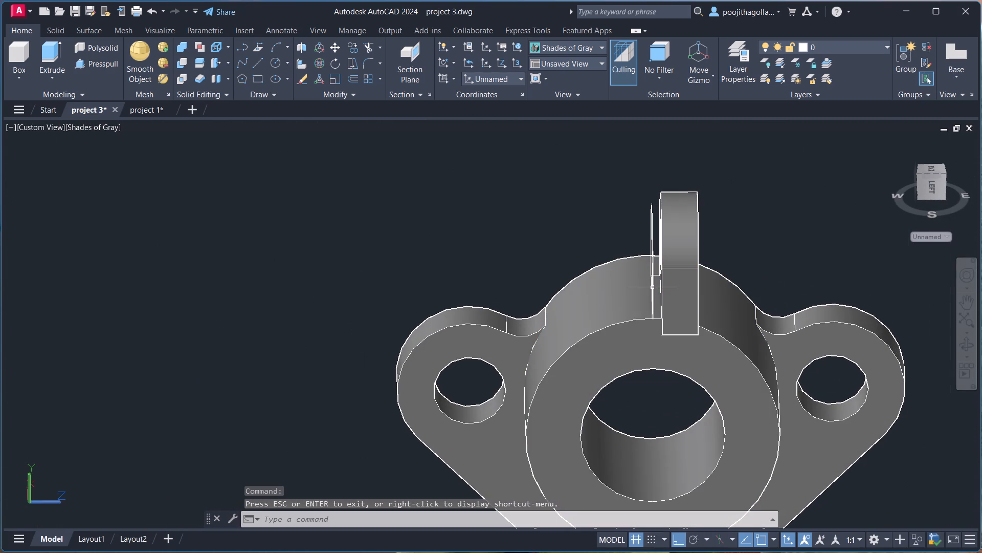
scroll(654, 245, "up", 4)
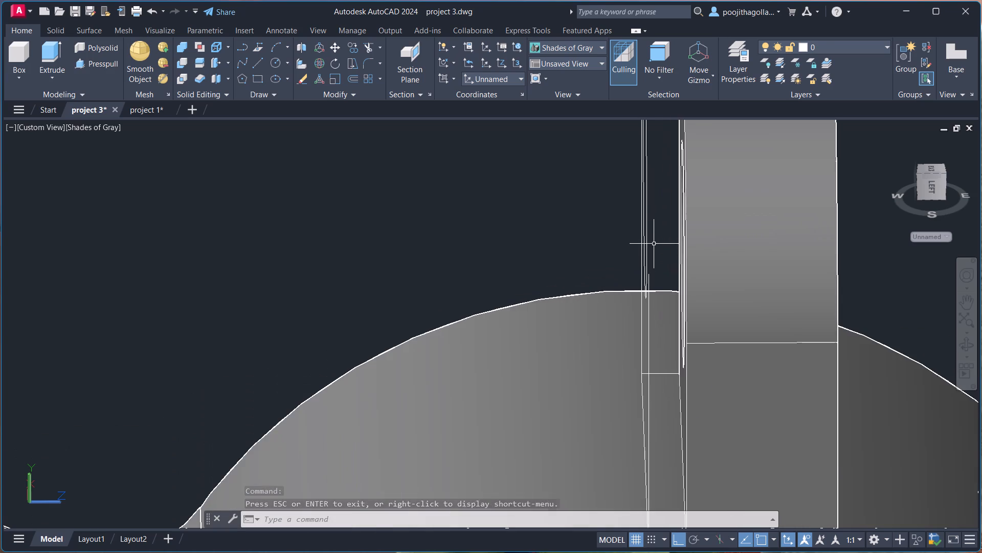
left_click(650, 229)
left_click(624, 237)
key("Delete")
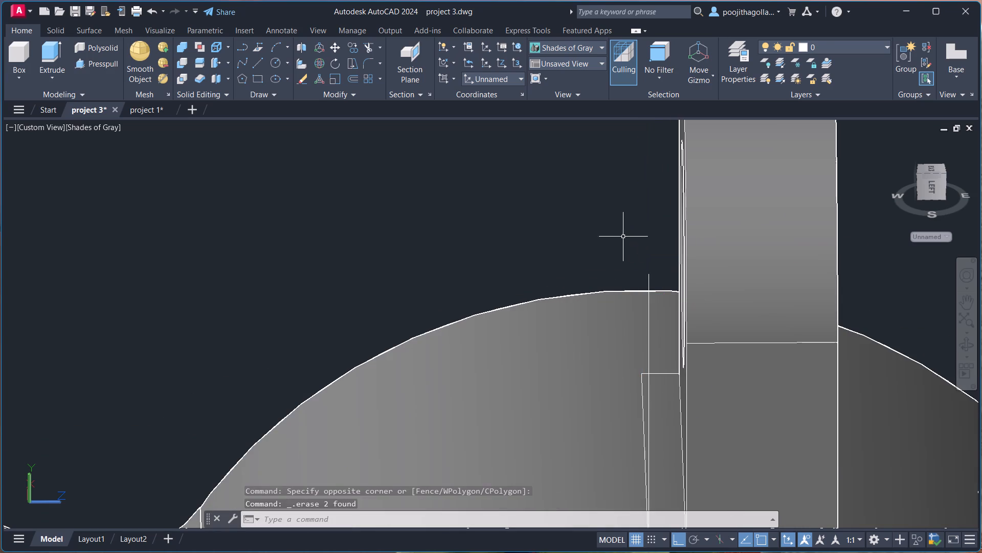
left_click(649, 329)
key("Delete")
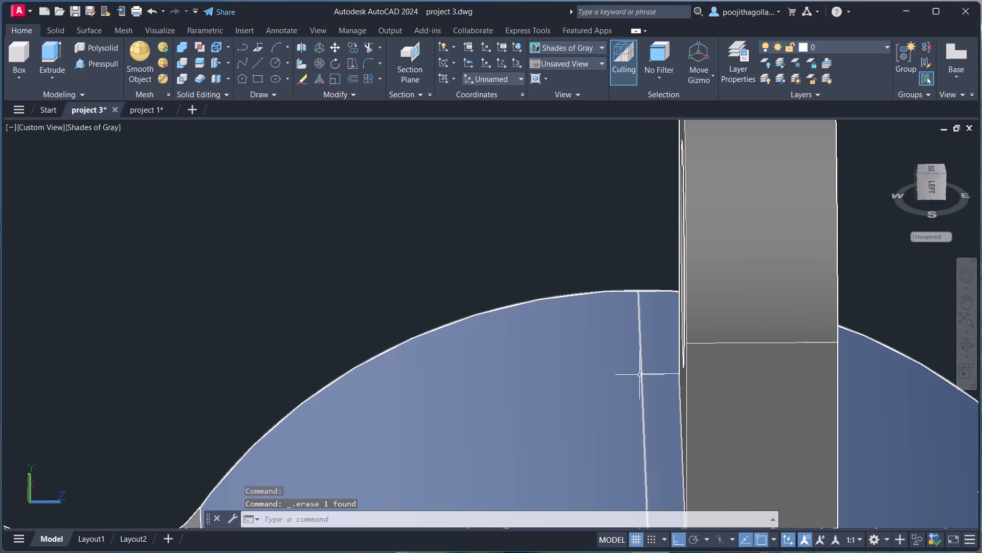
left_click(641, 380)
key("Delete")
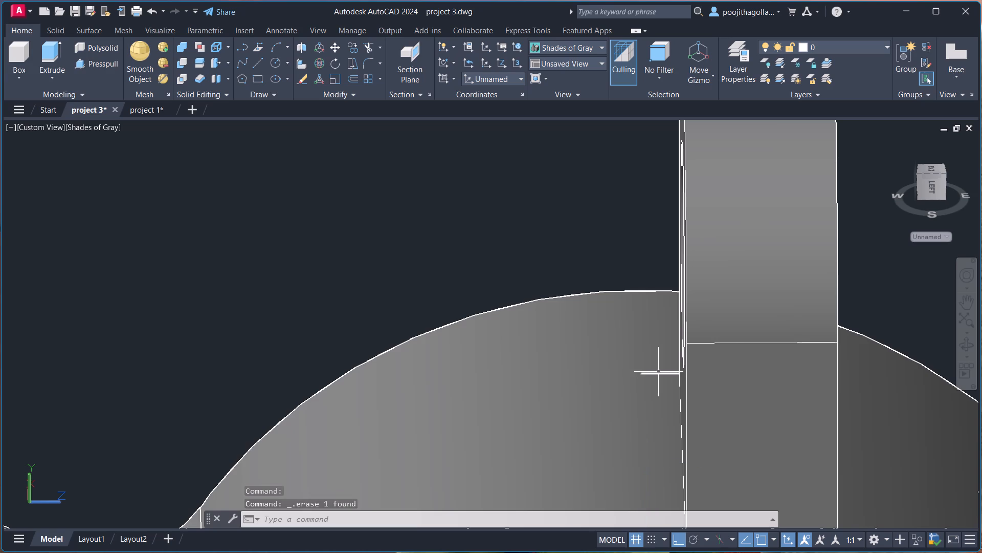
left_click(659, 372)
key("Delete")
Examine how the lug solid sits on the extended boss from the front and from oblique angles.
scroll(678, 376, "down", 4)
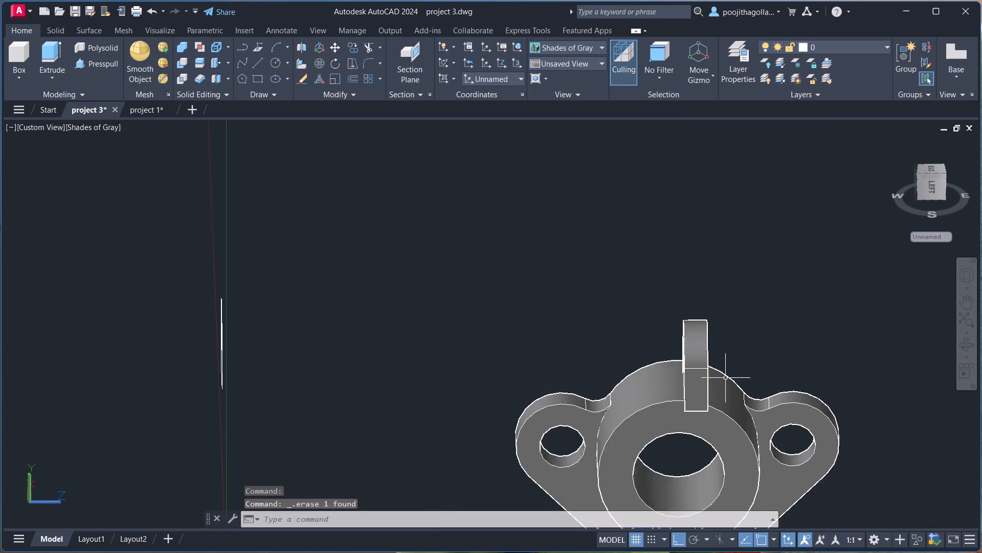
middle_click_drag(727, 378, 665, 320)
left_click(957, 345)
left_click_drag(764, 338, 724, 334)
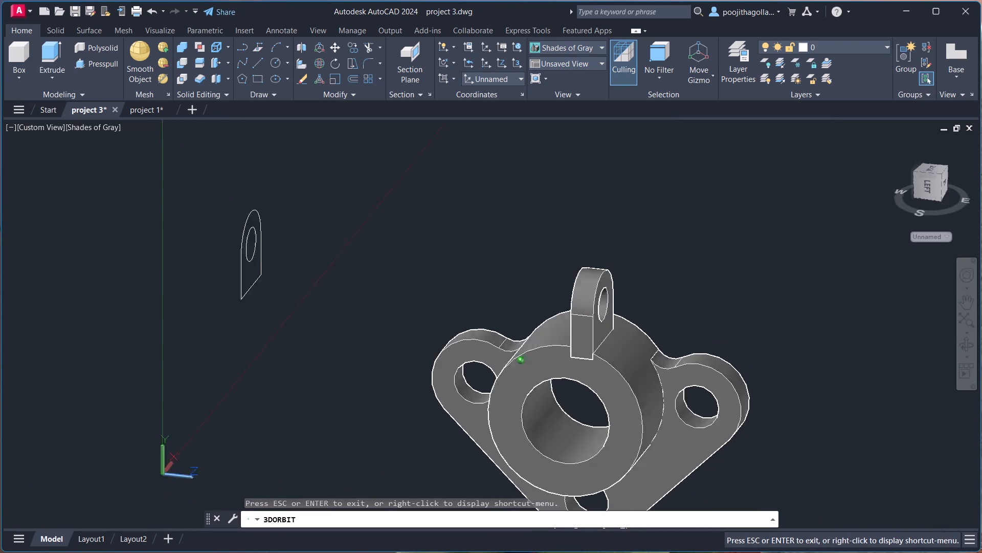
left_click_drag(724, 334, 716, 333)
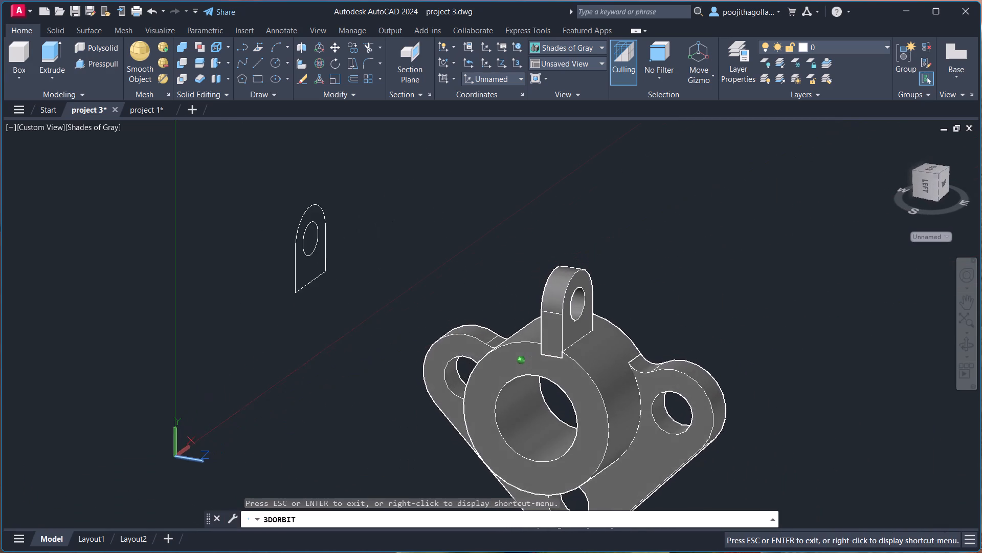
left_click_drag(716, 333, 755, 339)
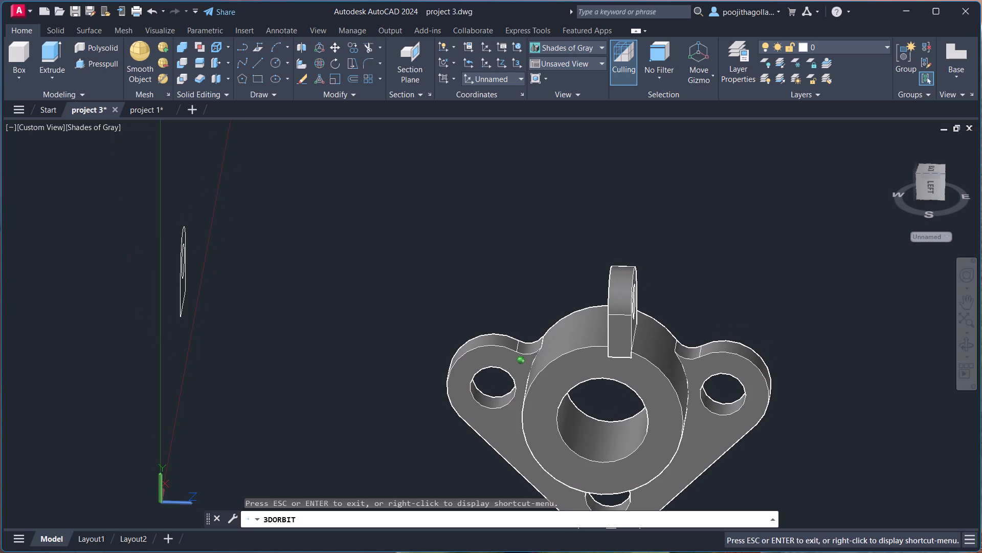
left_click_drag(755, 339, 718, 338)
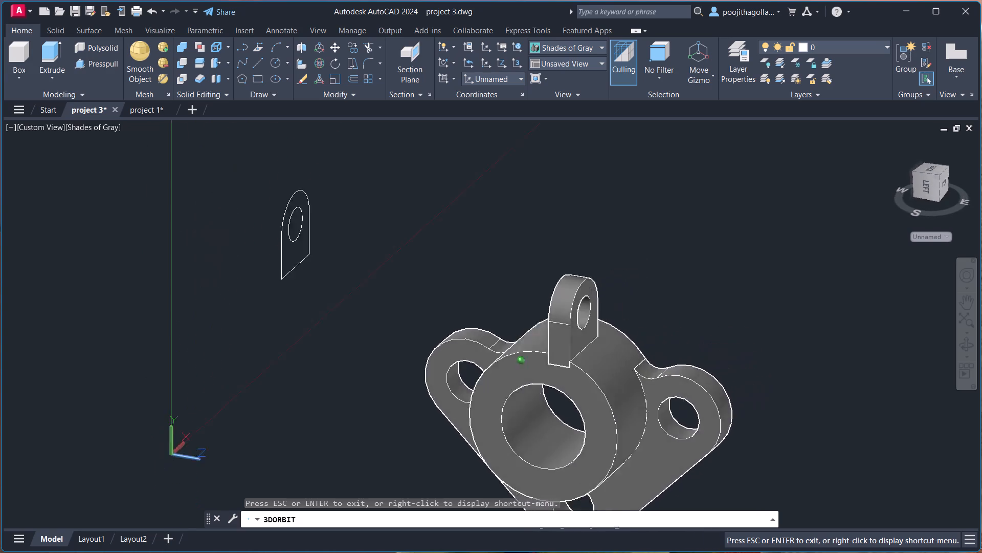
left_click_drag(718, 338, 686, 351)
key("Escape")
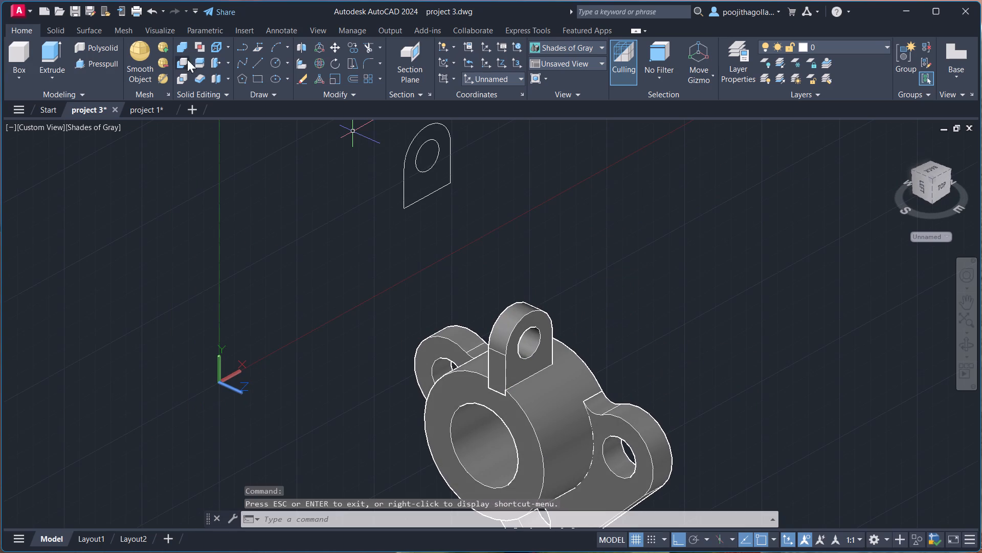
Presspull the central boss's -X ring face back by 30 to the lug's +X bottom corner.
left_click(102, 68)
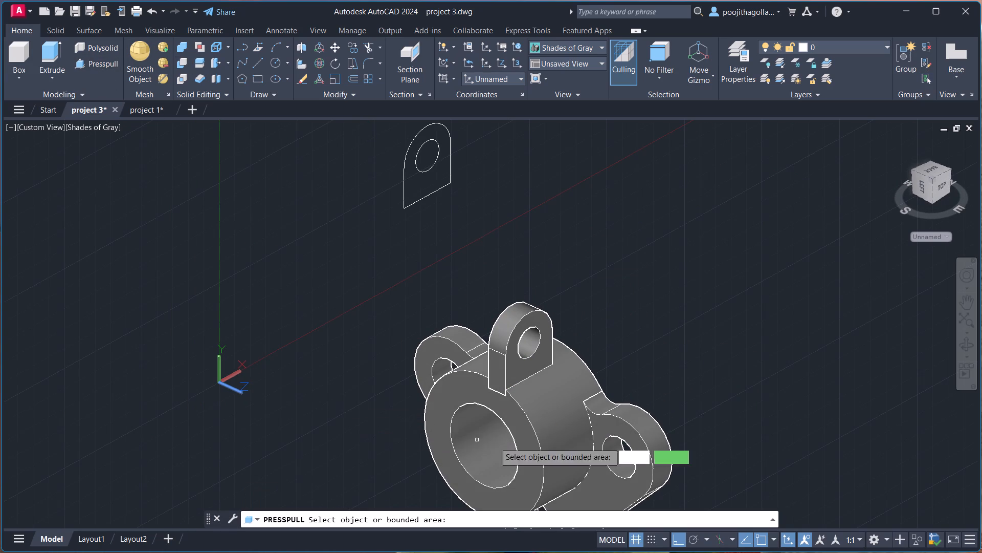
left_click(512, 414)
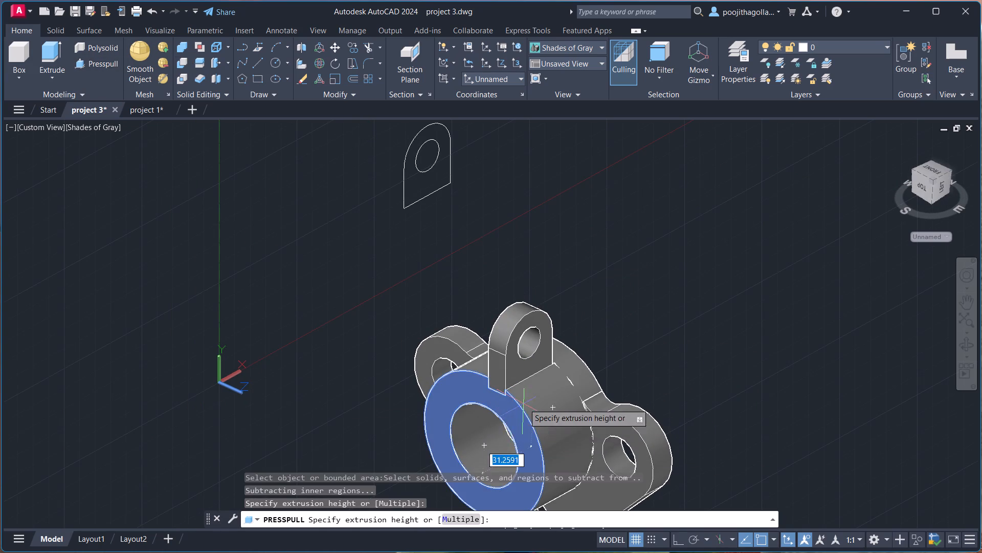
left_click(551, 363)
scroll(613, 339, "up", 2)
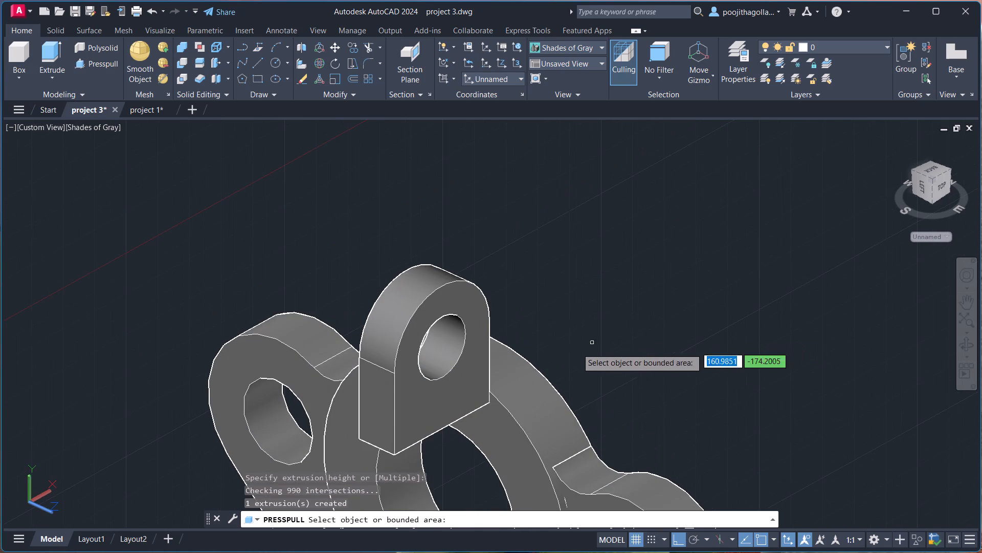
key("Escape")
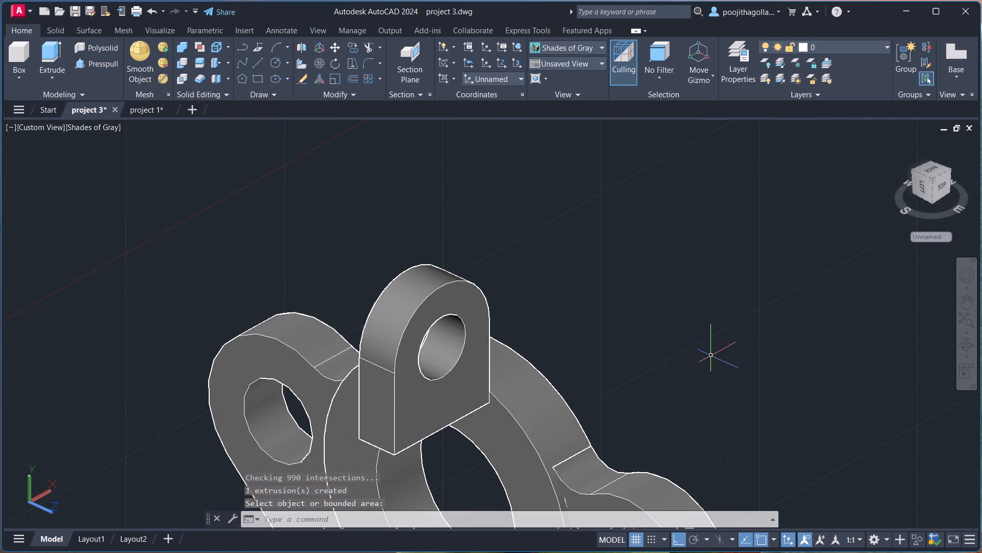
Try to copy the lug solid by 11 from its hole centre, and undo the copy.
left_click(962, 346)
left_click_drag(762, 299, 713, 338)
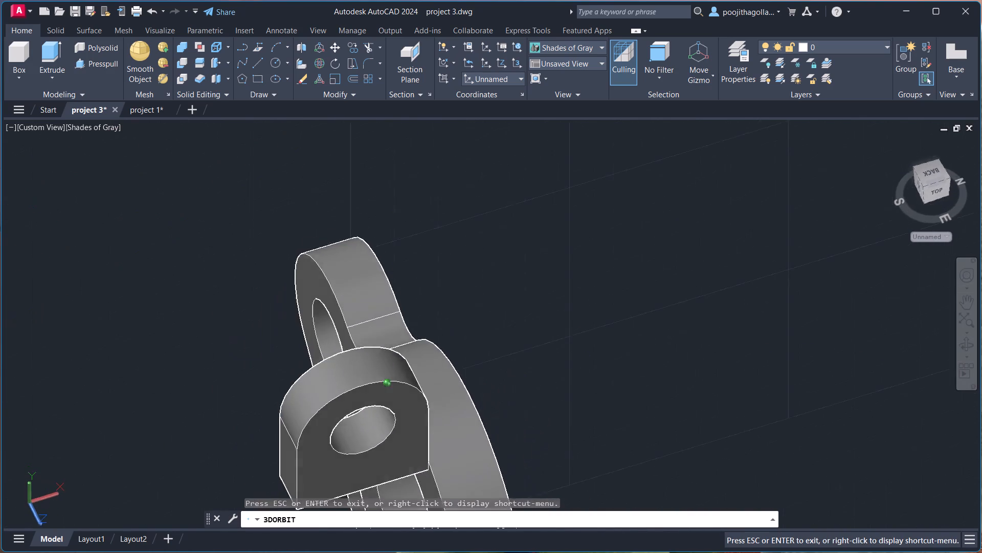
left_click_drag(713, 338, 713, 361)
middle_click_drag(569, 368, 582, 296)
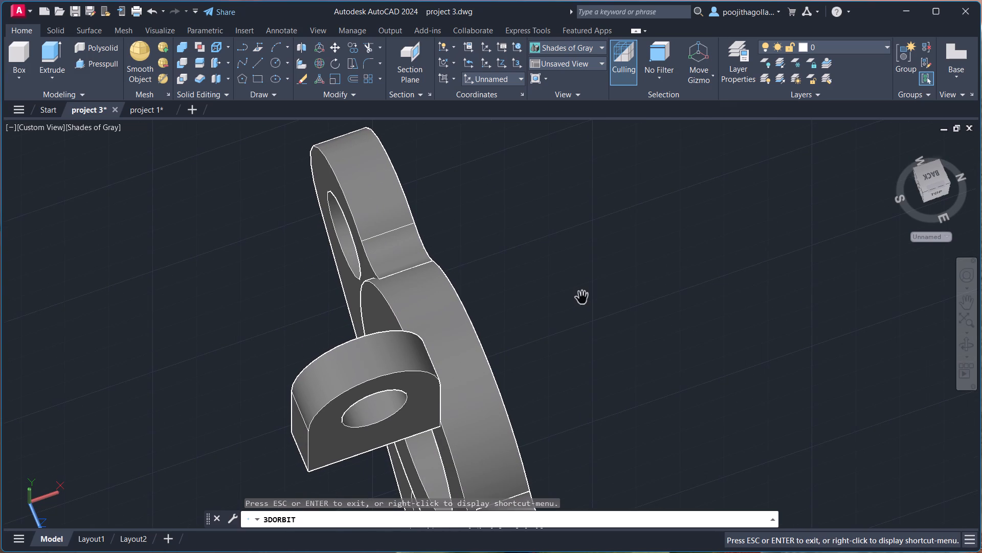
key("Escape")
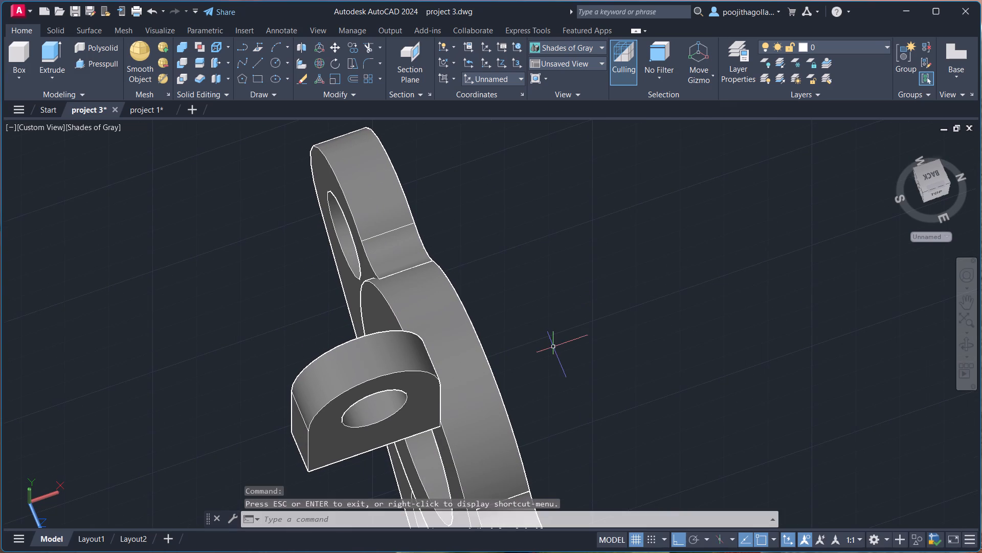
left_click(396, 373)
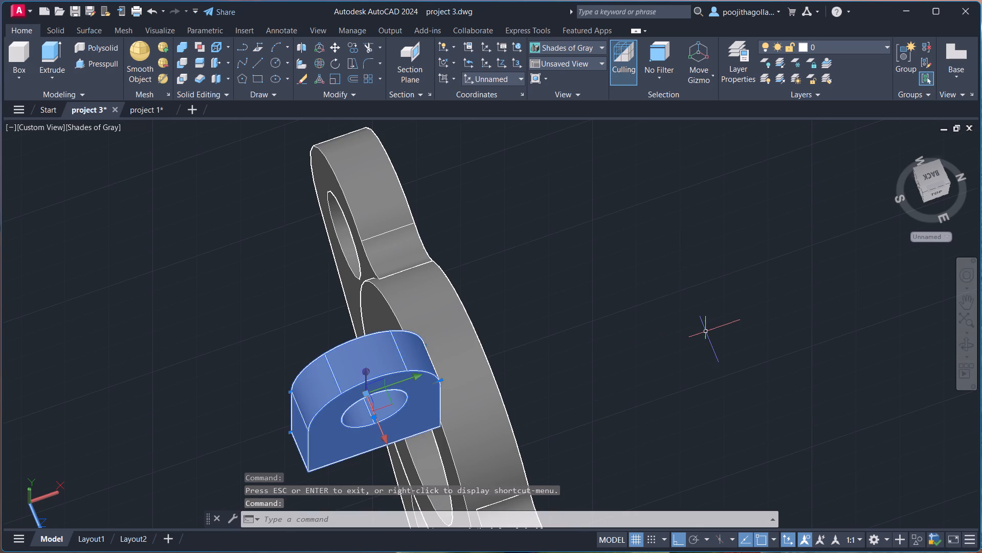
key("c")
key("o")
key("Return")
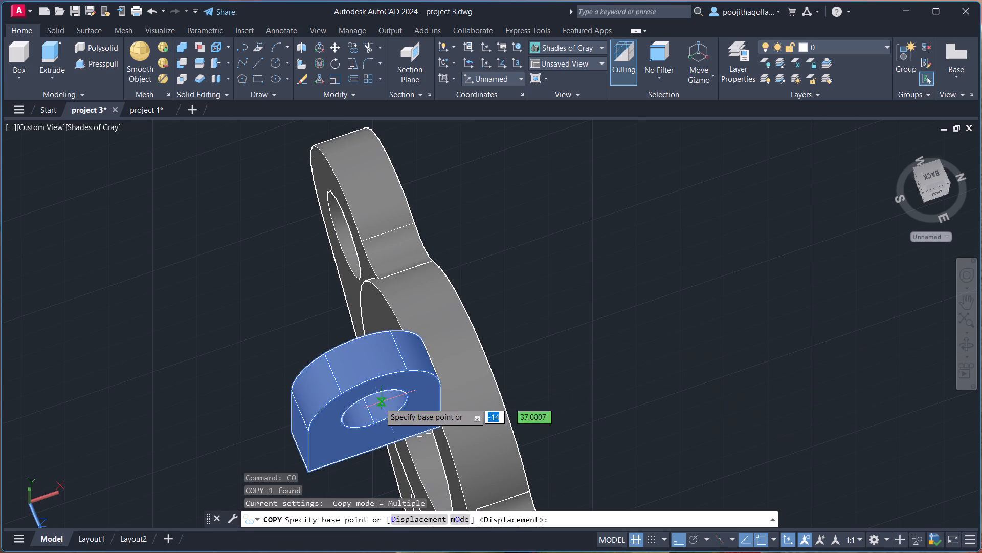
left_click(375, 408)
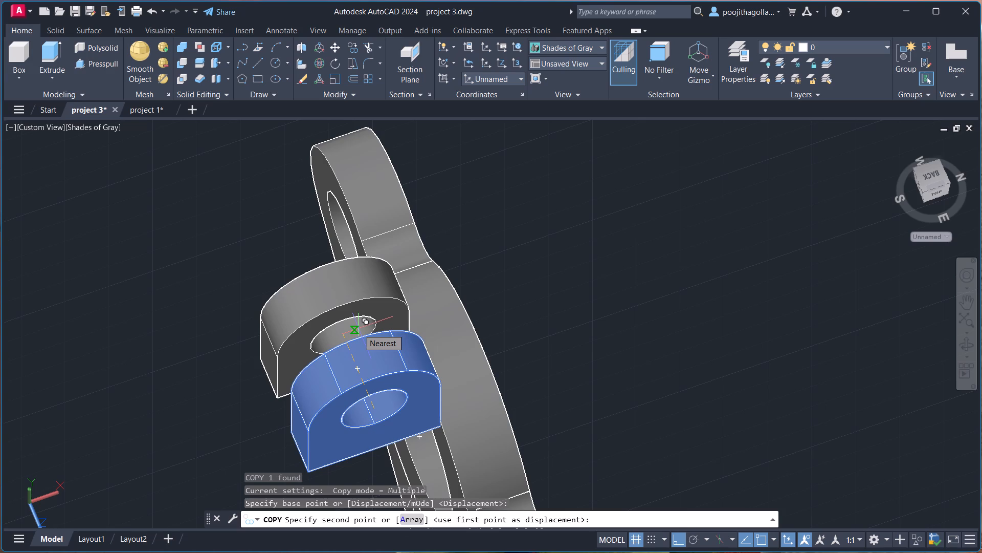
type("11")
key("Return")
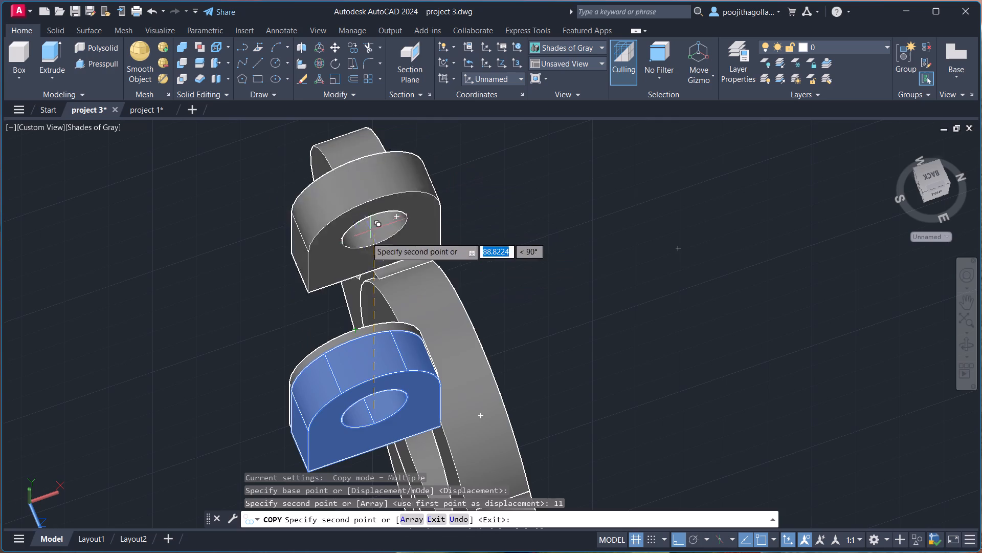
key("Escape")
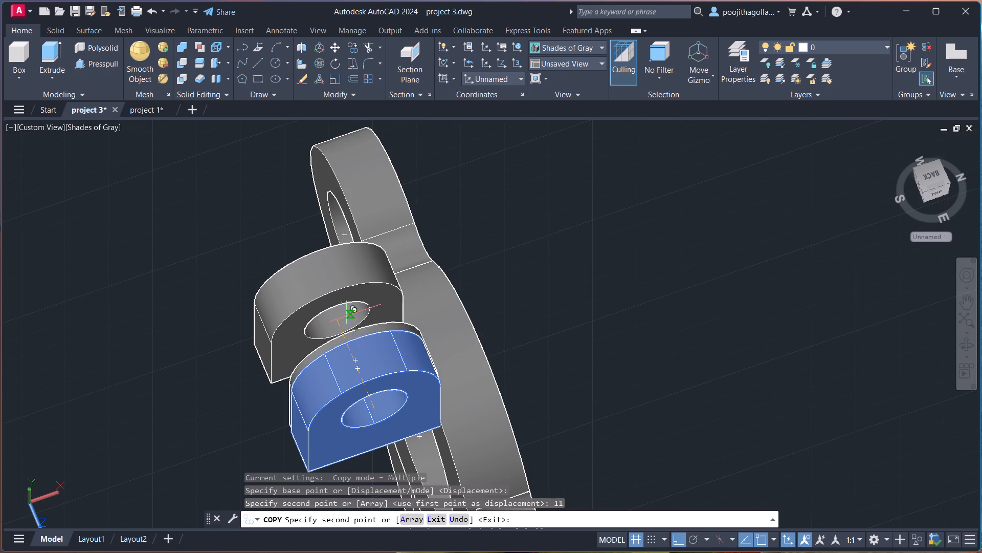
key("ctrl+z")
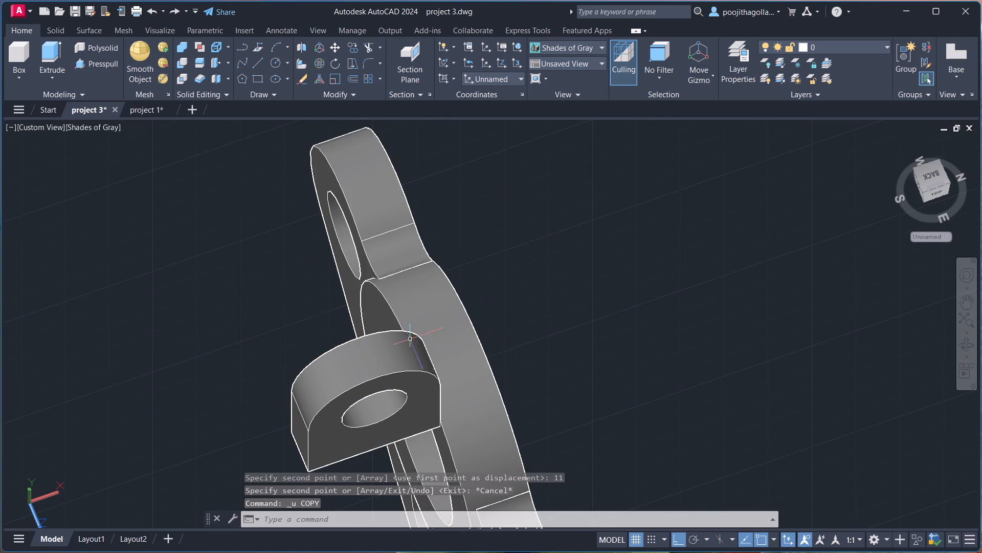
Draw a 39-long reference line in -Z from the top midpoint of the lug's outer face arc, undoing the first attempt at its length.
key("l")
key("Return")
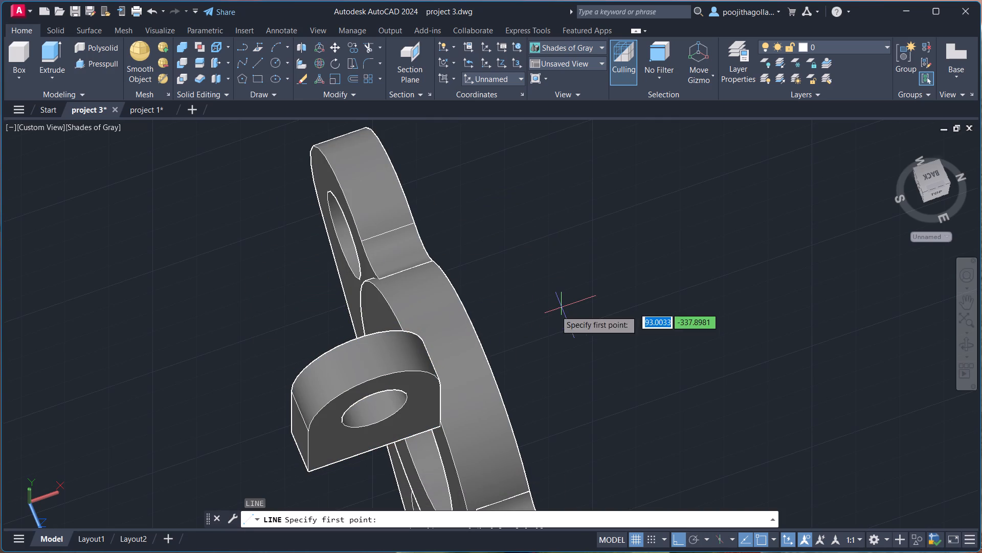
left_click(371, 377)
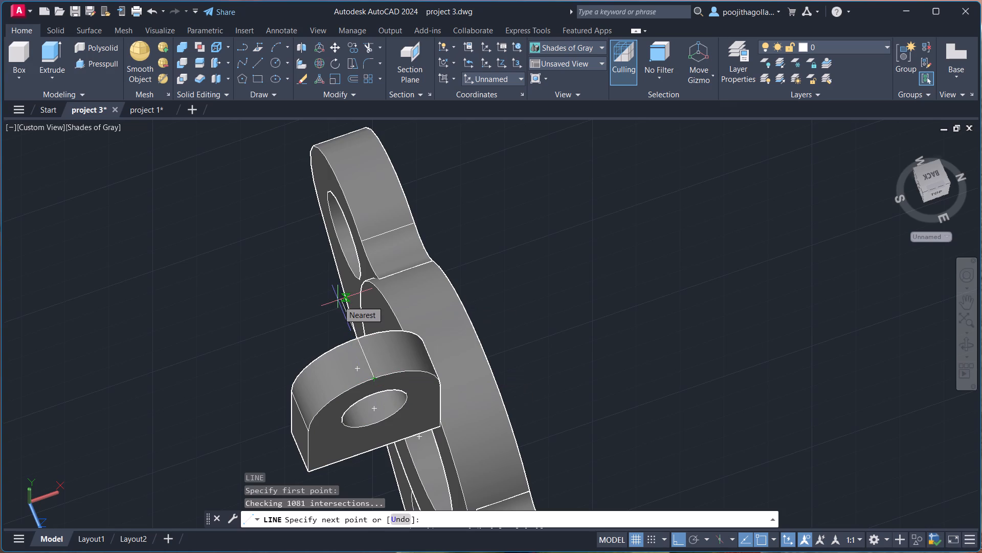
type("39")
key("Return")
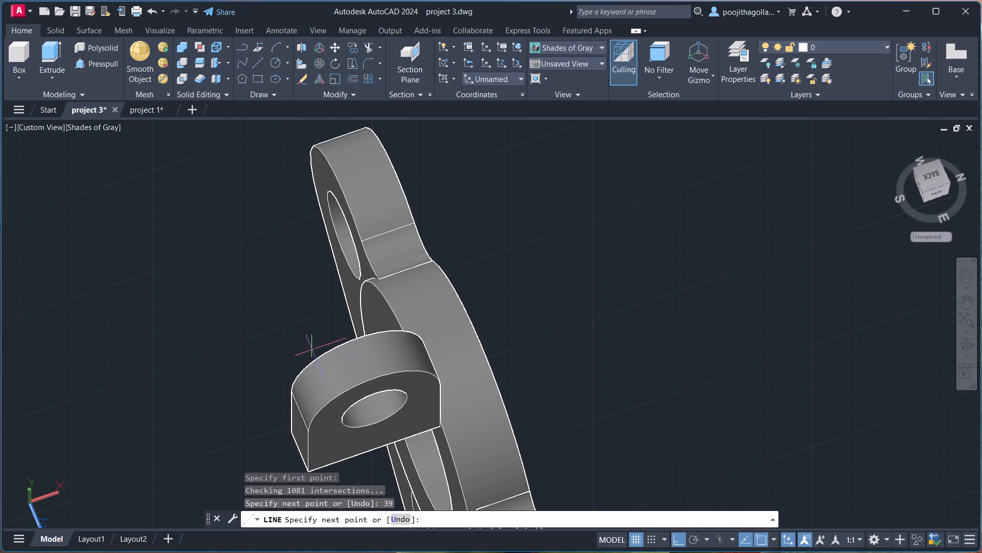
middle_click_drag(320, 364, 420, 355, "shift")
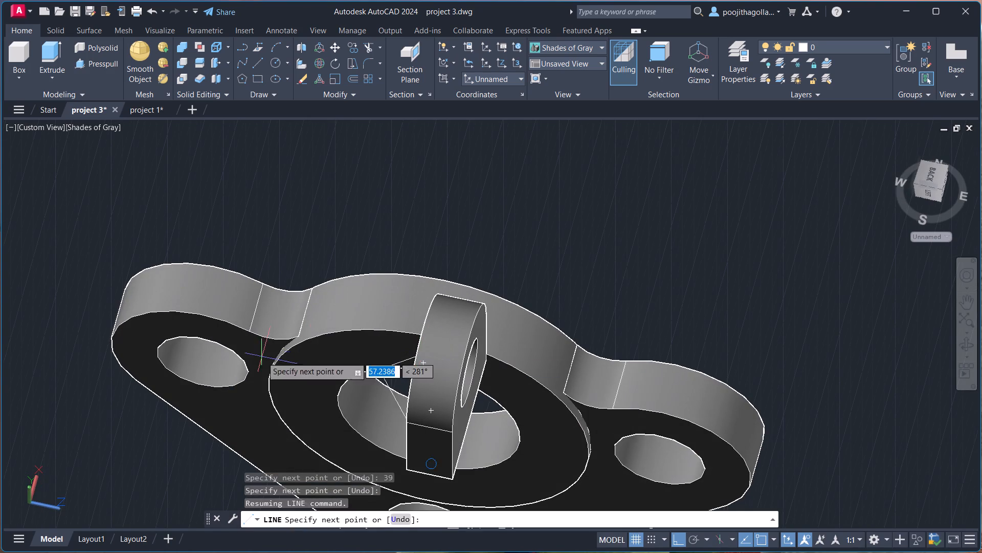
key("ctrl+z")
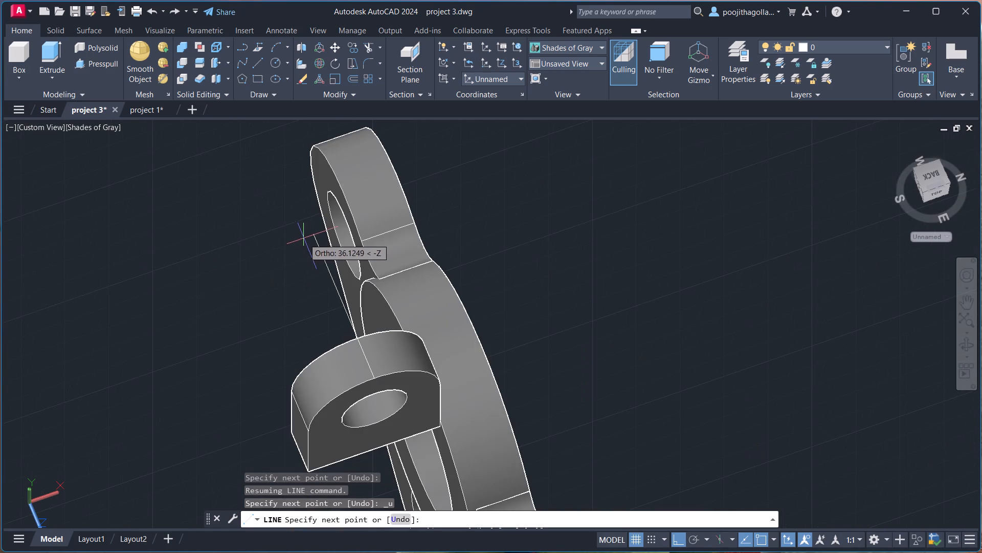
middle_click_drag(283, 135, 319, 244)
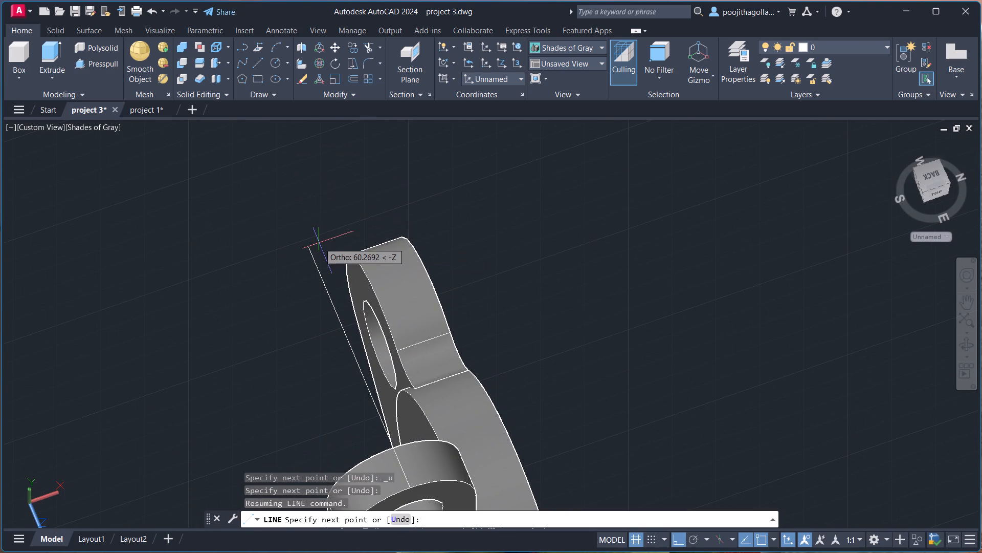
type("39")
key("Return")
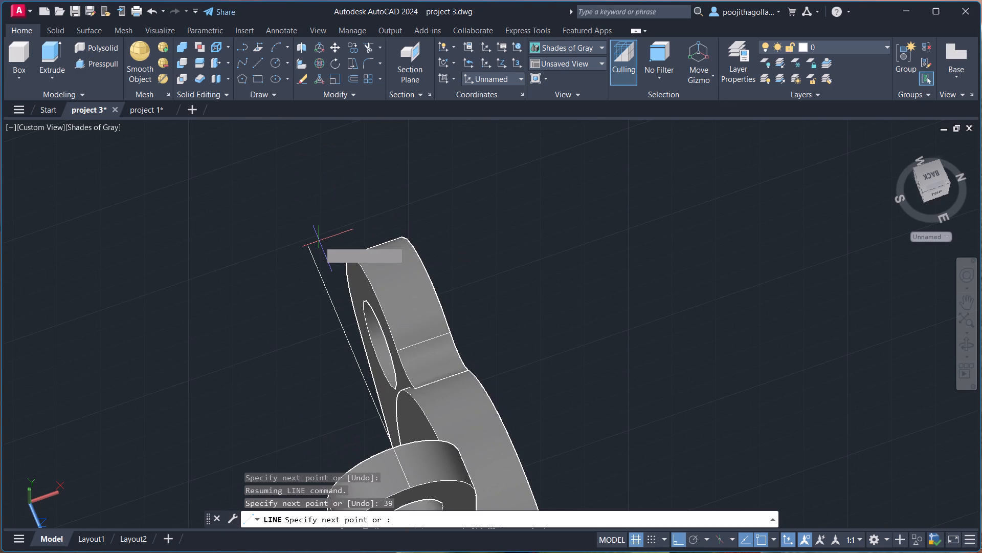
key("Escape")
Copy the lug solid 29 along the reference line, from the top of its inner face arc to the line's far end.
scroll(364, 390, "up", 1)
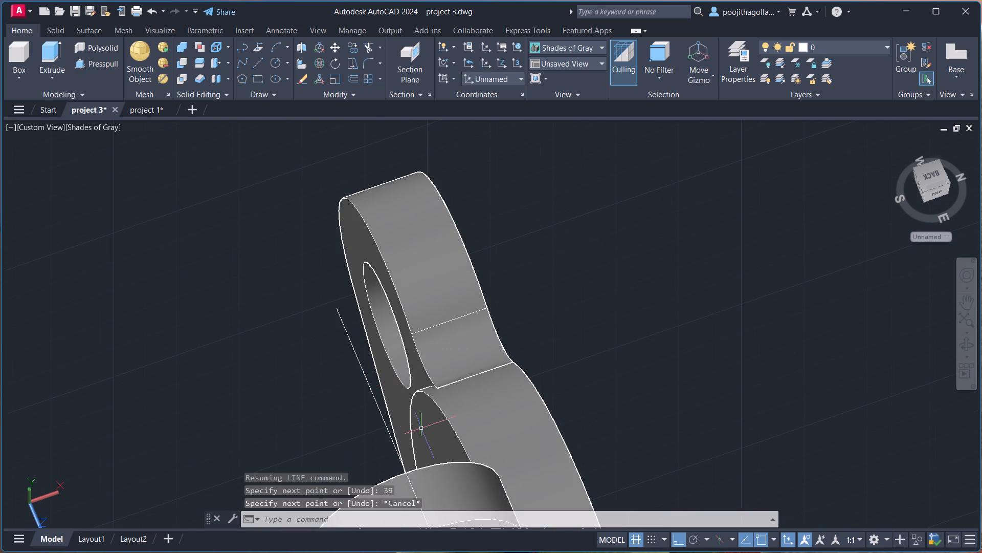
middle_click_drag(422, 429, 465, 351)
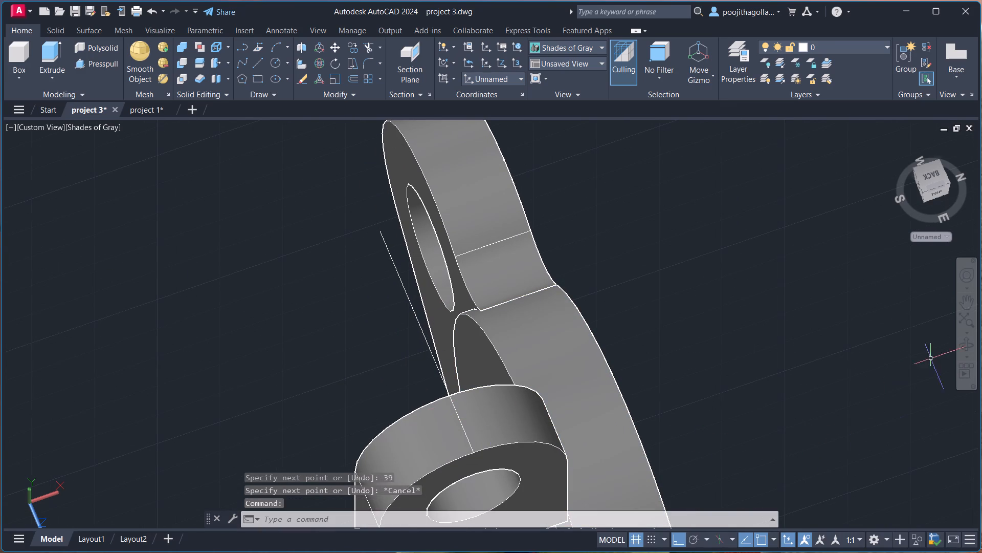
left_click(973, 344)
left_click_drag(460, 354, 599, 285)
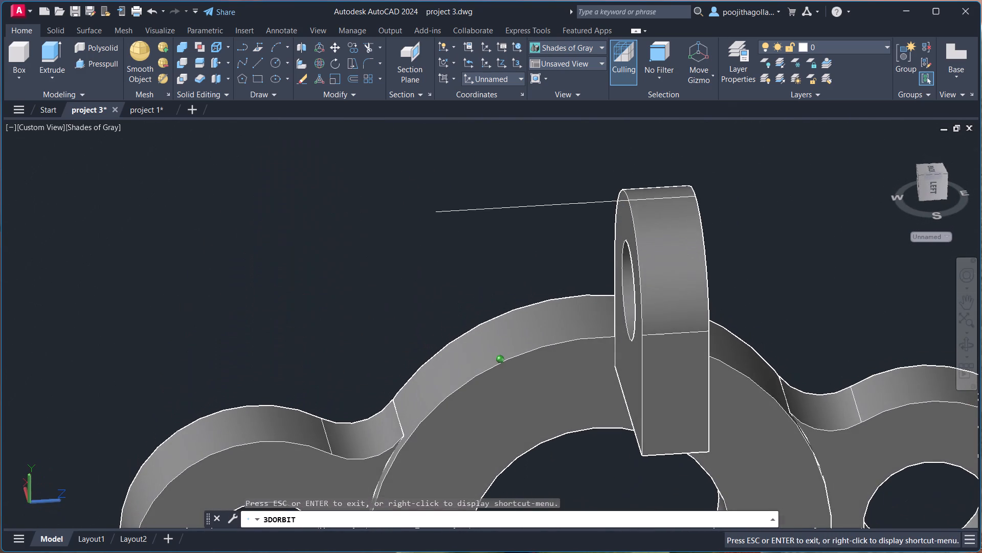
left_click_drag(599, 285, 608, 278)
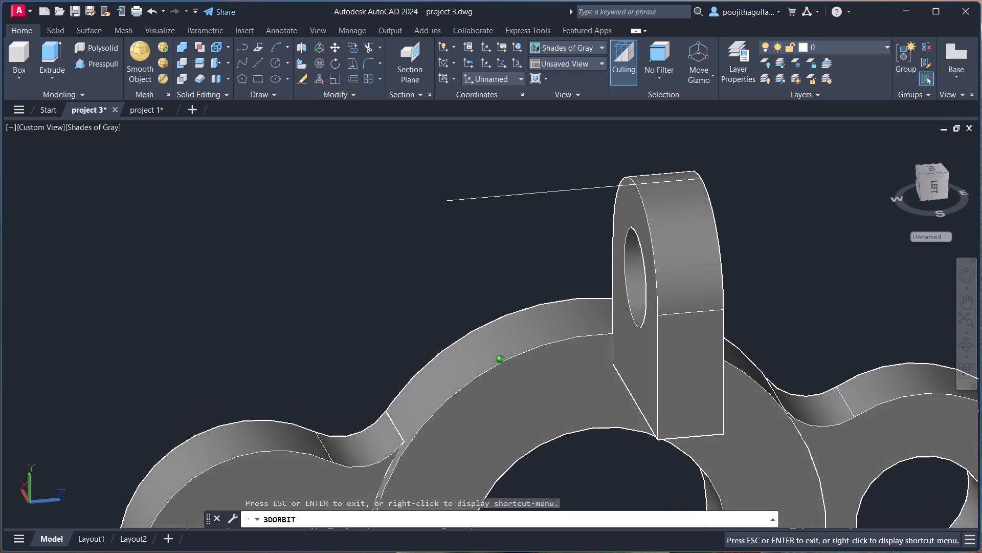
left_click_drag(608, 278, 532, 324)
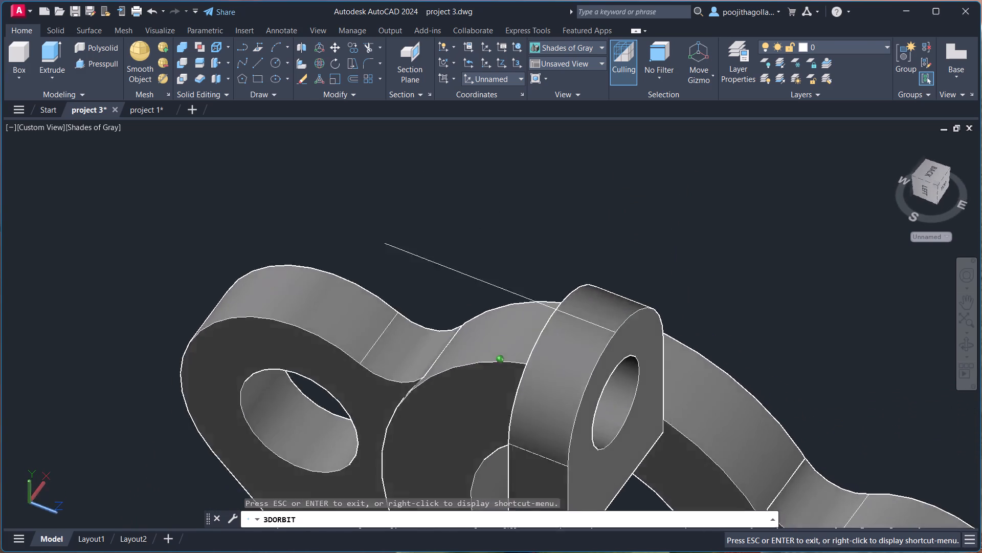
left_click_drag(532, 324, 497, 342)
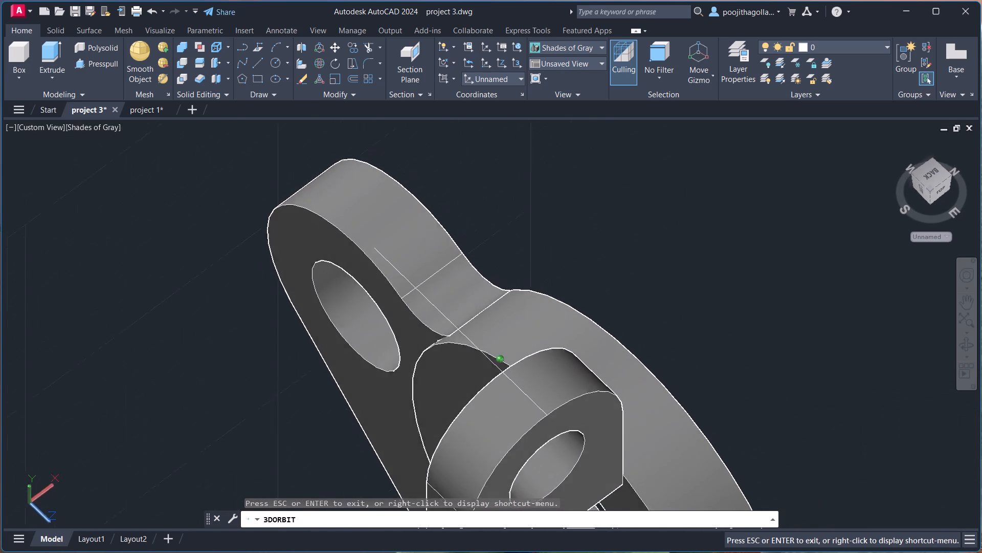
left_click_drag(497, 342, 506, 338)
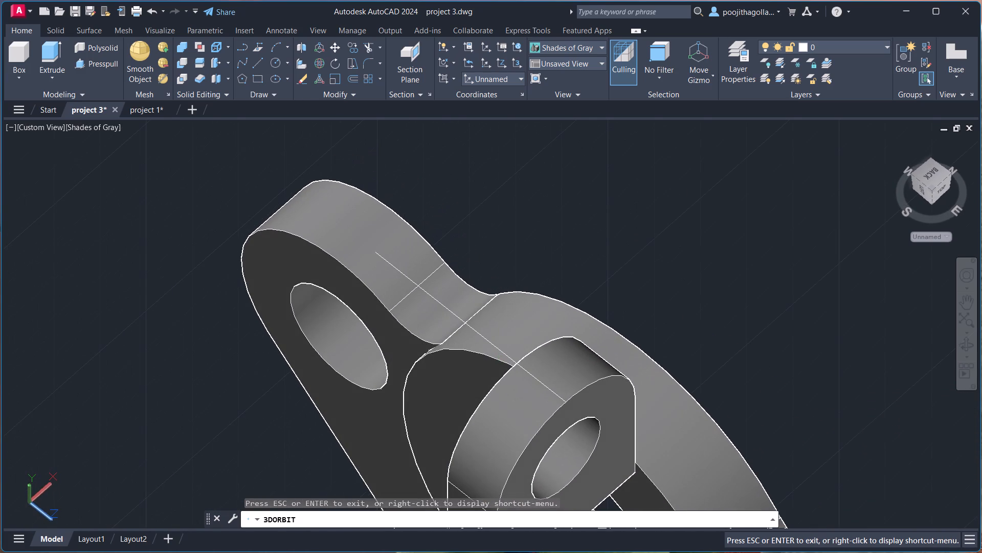
key("Escape")
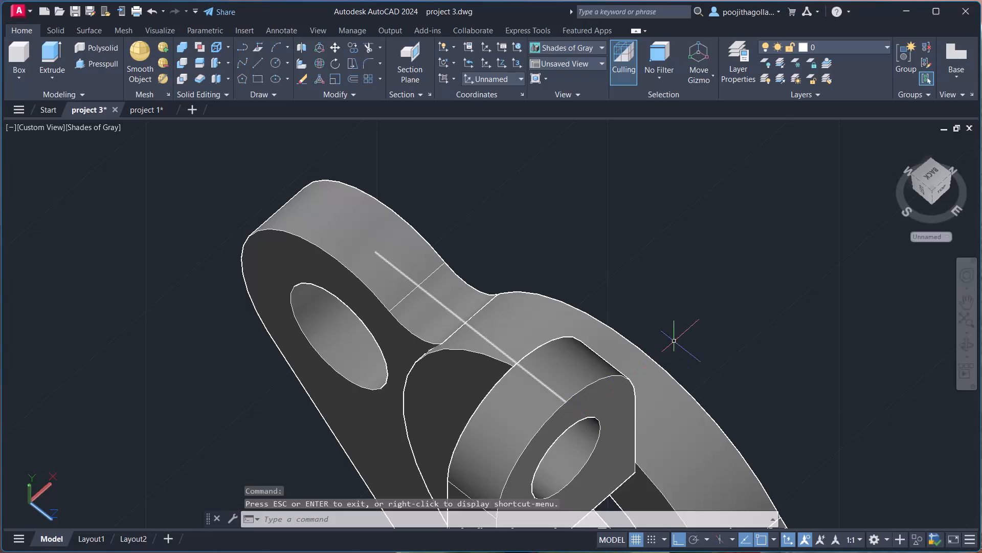
left_click(605, 413)
type("co")
key("shift+Return")
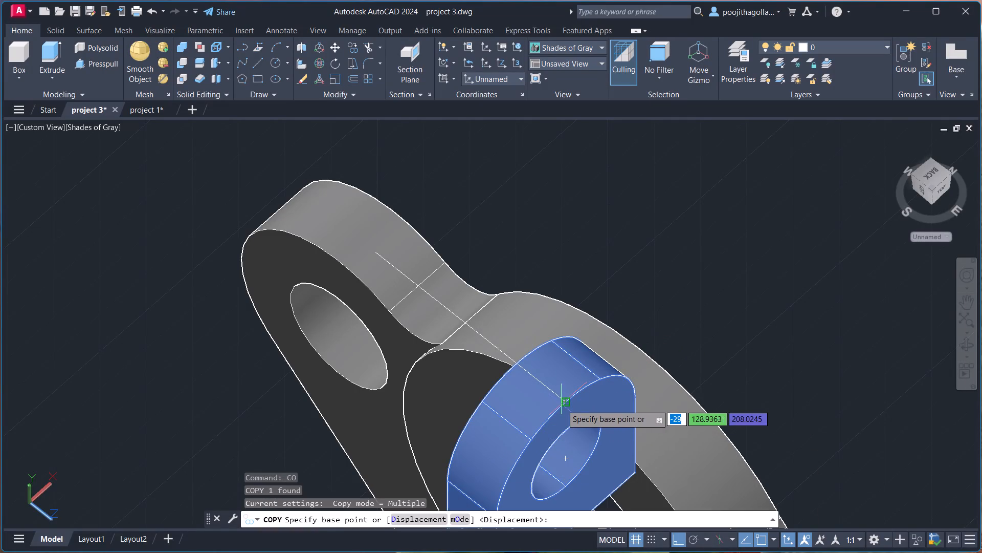
left_click(518, 368)
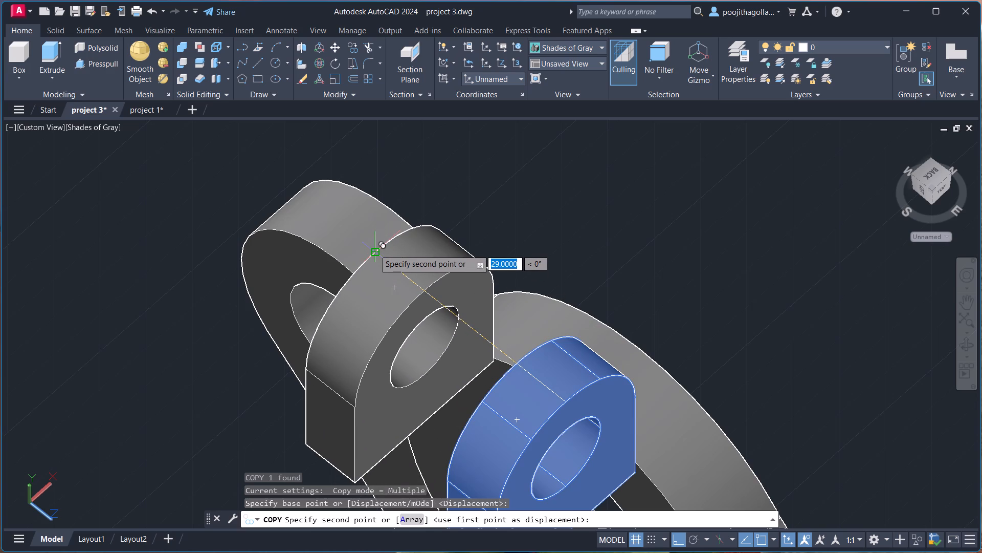
left_click(374, 249)
key("Escape")
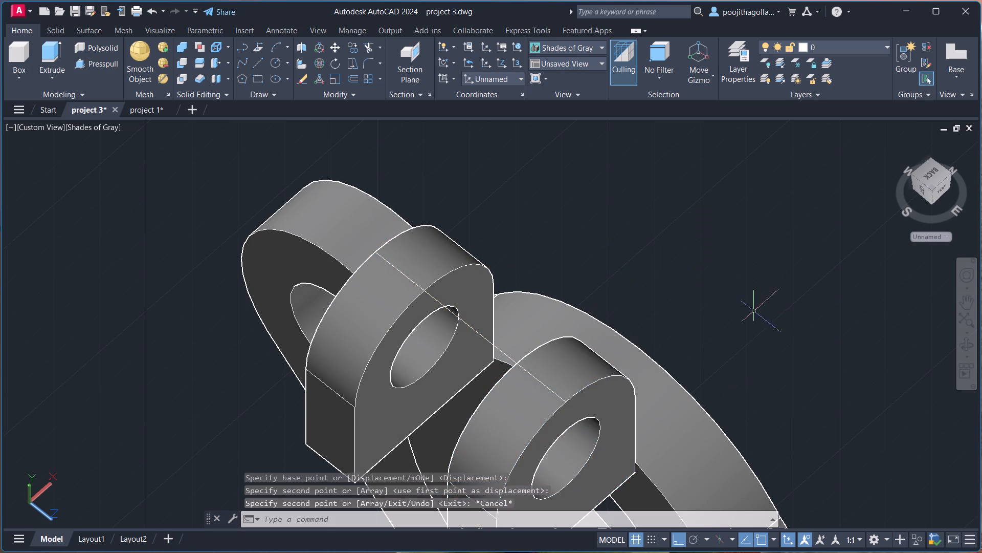
Examine from several side angles how both lugs sit against the central boss's ring.
left_click(959, 347)
left_click_drag(769, 360, 858, 276)
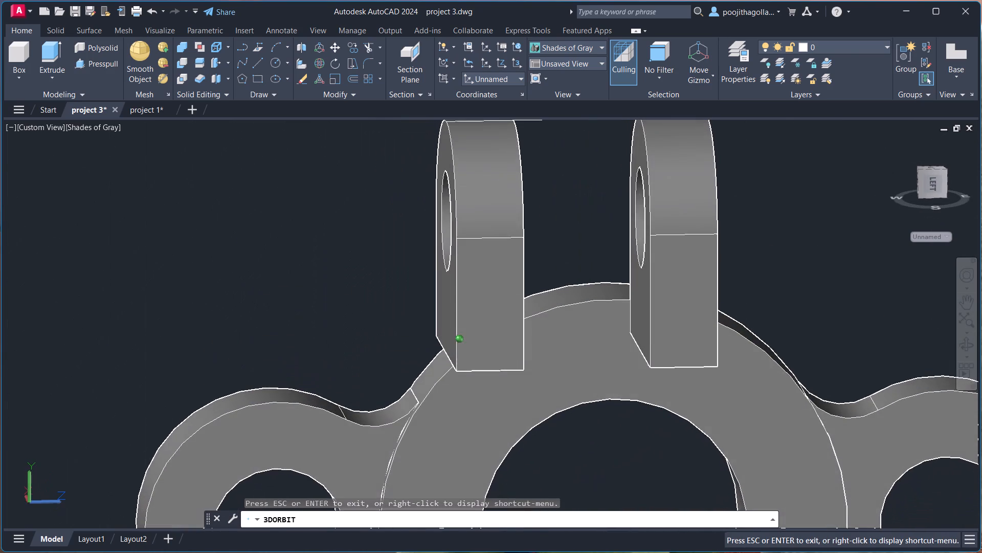
left_click_drag(858, 276, 854, 279)
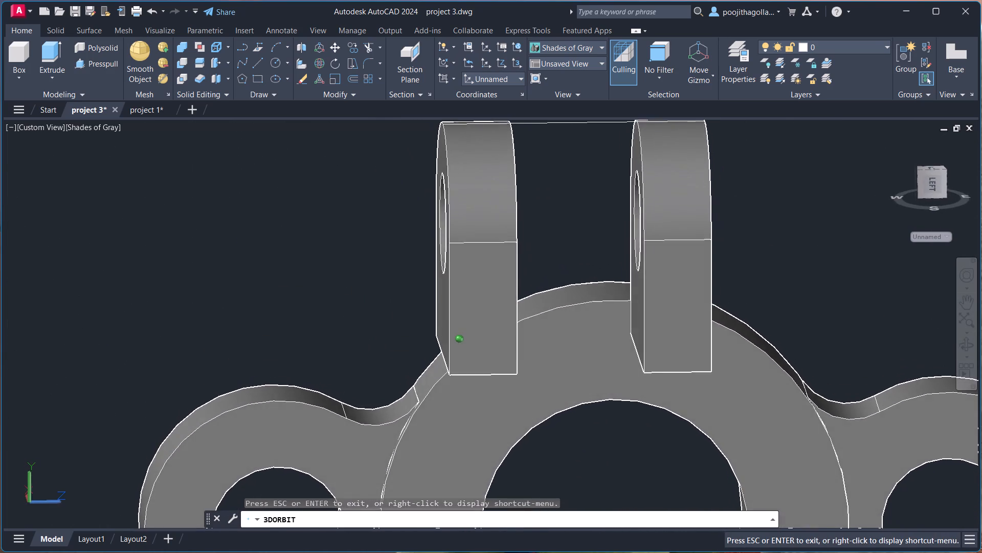
left_click_drag(854, 279, 520, 299)
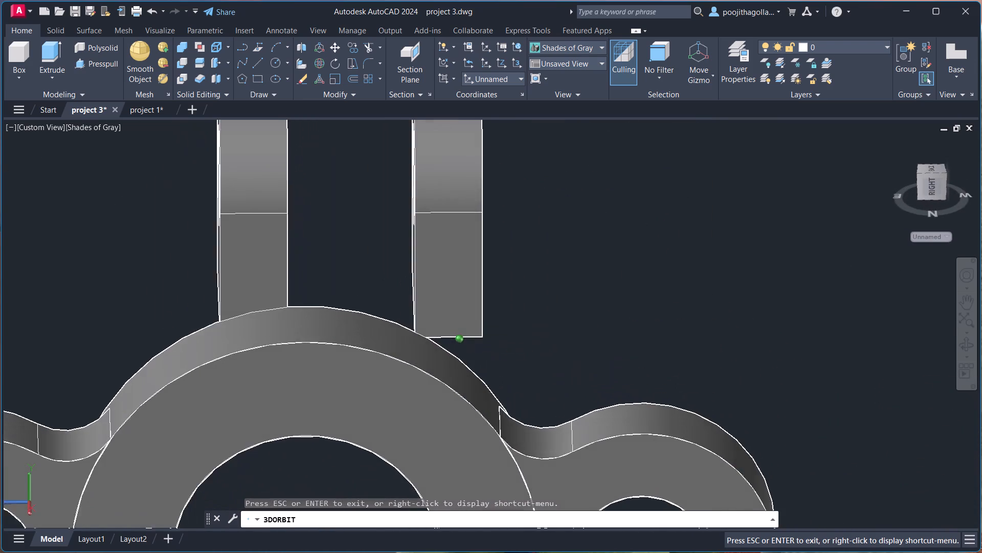
left_click_drag(520, 299, 711, 282)
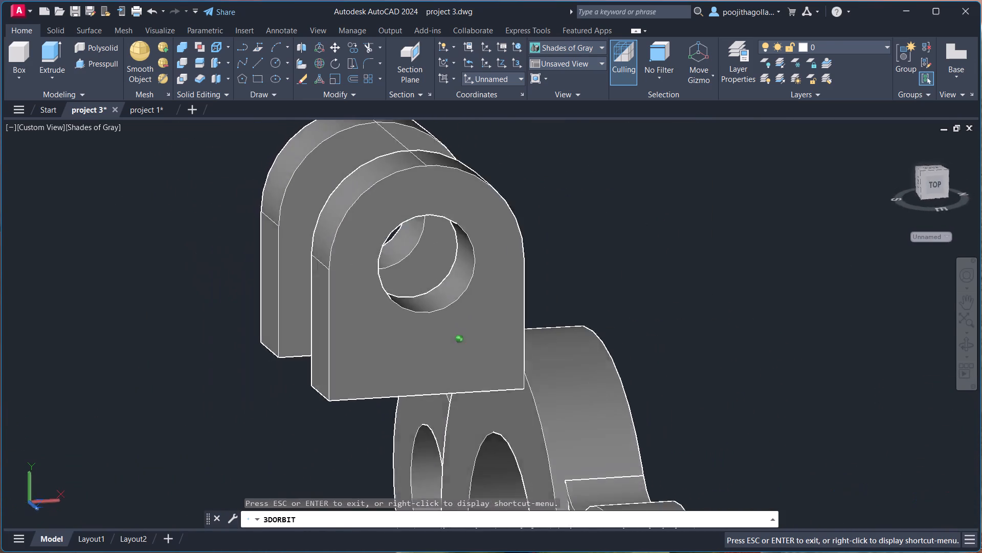
left_click_drag(711, 282, 807, 263)
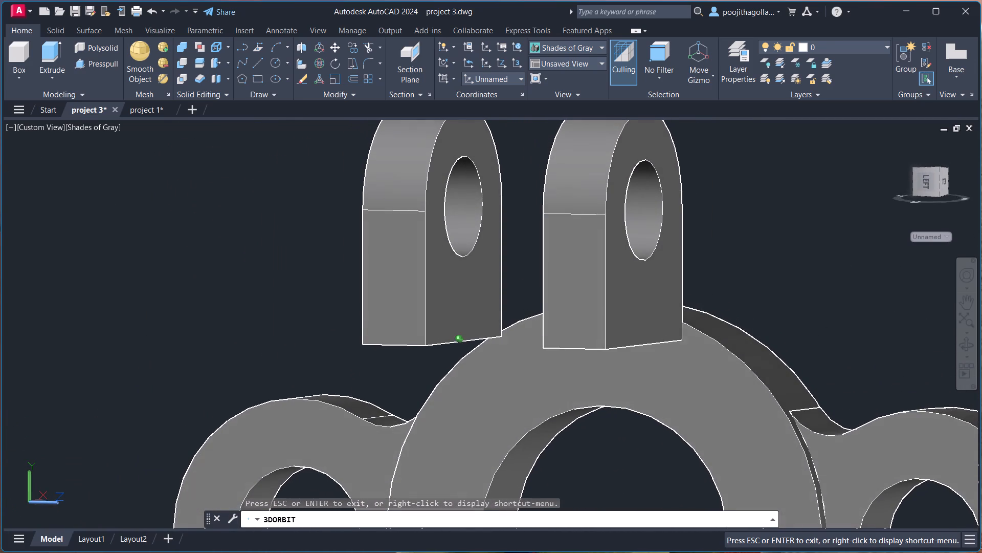
left_click_drag(807, 263, 806, 260)
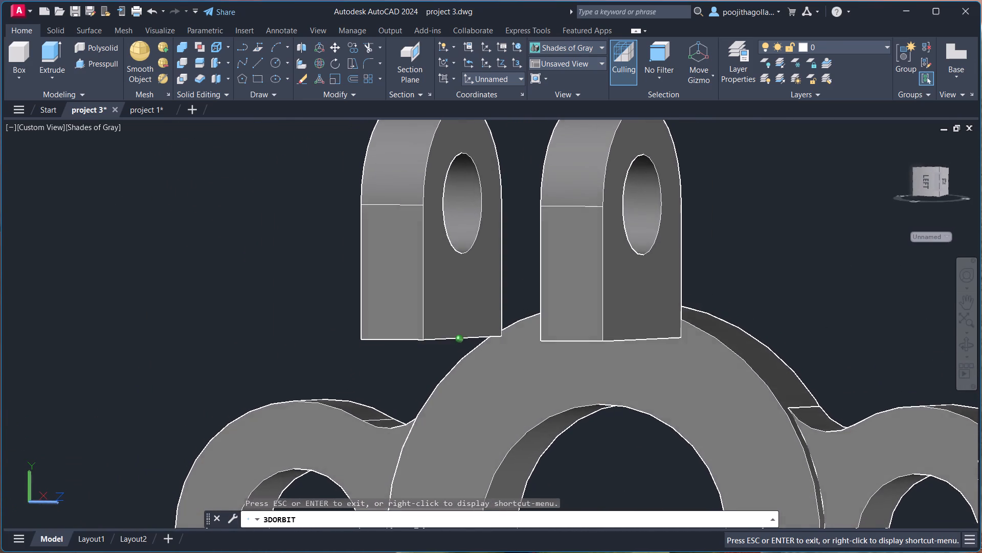
left_click_drag(806, 260, 813, 269)
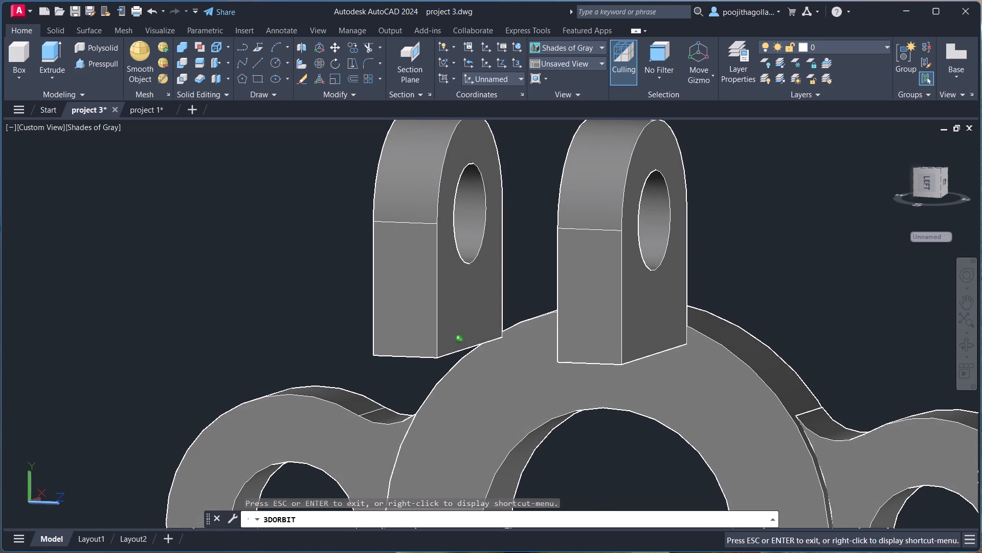
left_click_drag(813, 269, 856, 283)
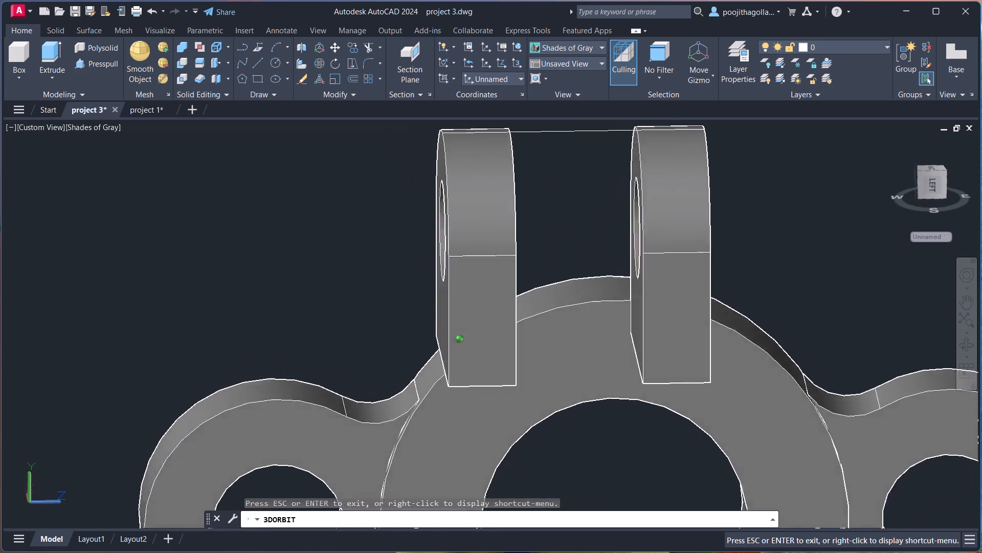
left_click_drag(856, 283, 832, 250)
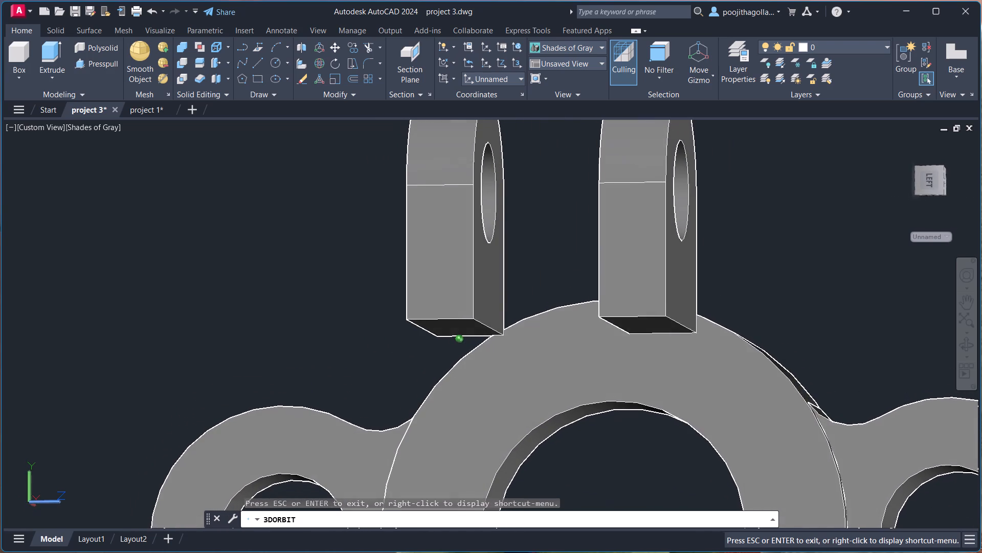
left_click_drag(832, 250, 836, 280)
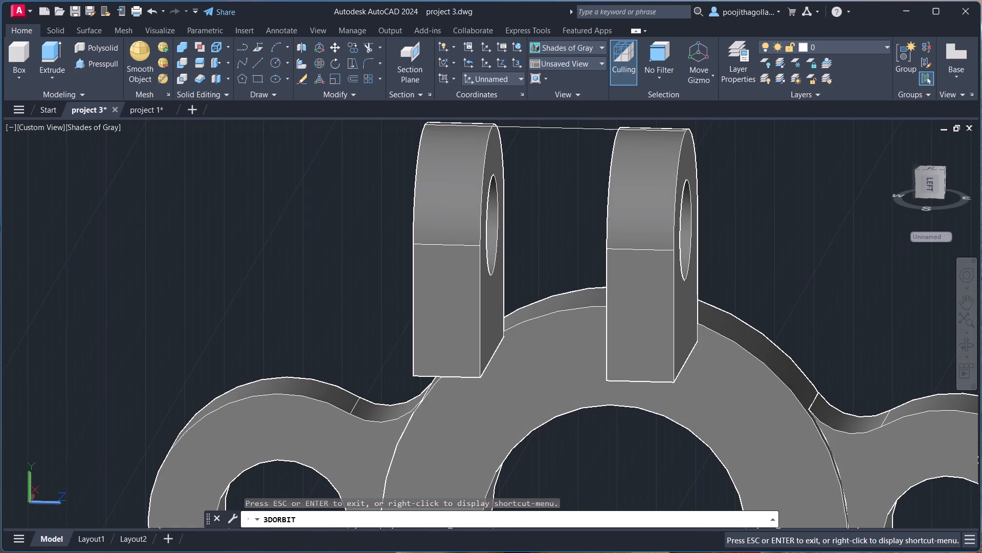
left_click_drag(675, 341, 698, 299)
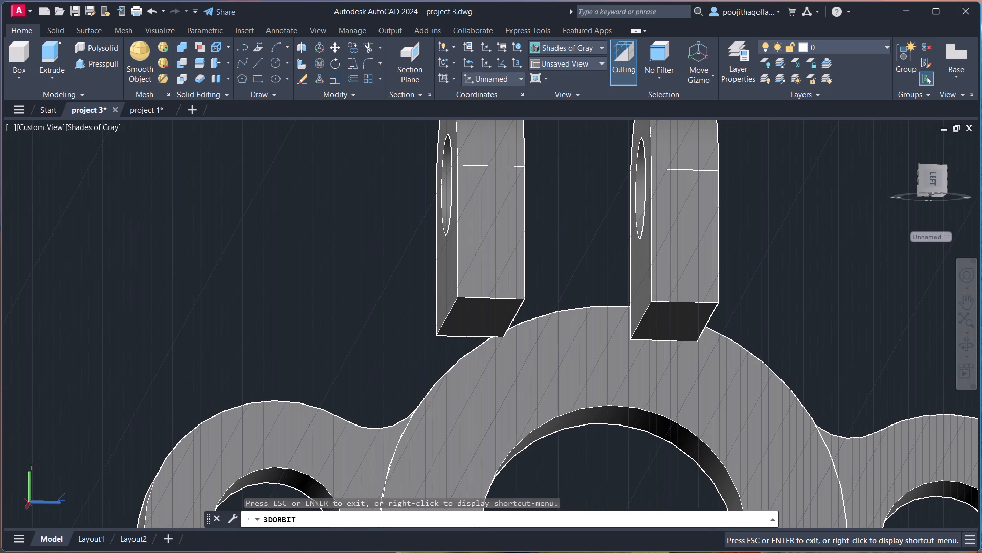
key("Escape")
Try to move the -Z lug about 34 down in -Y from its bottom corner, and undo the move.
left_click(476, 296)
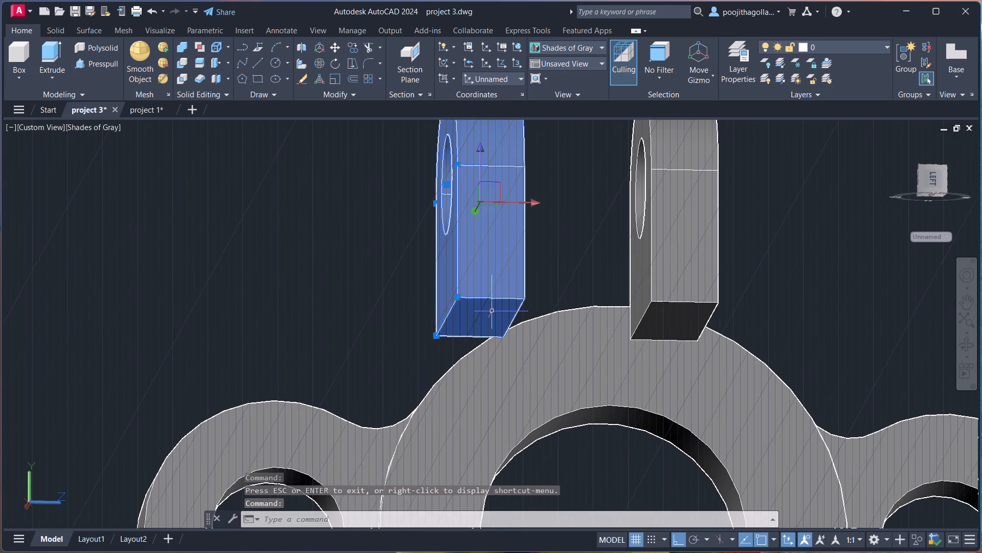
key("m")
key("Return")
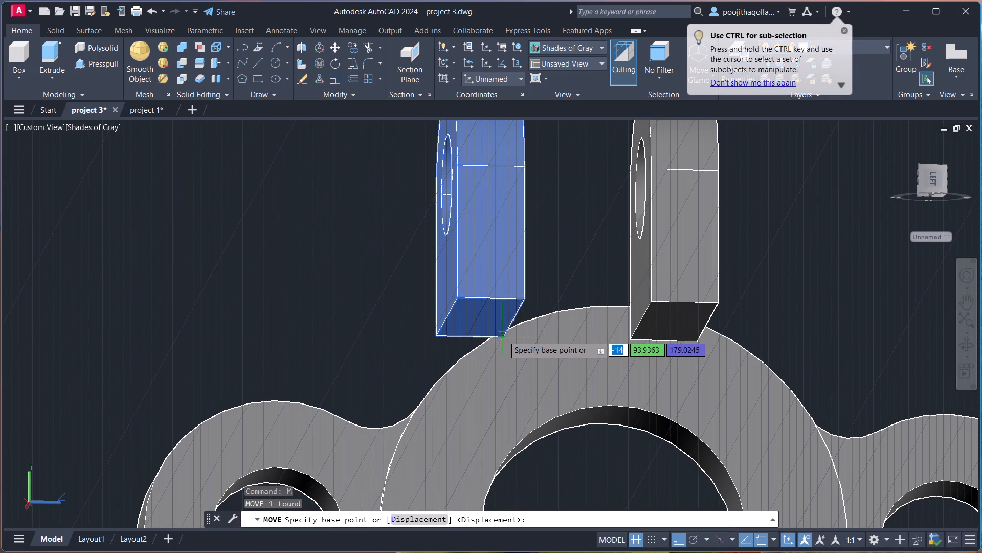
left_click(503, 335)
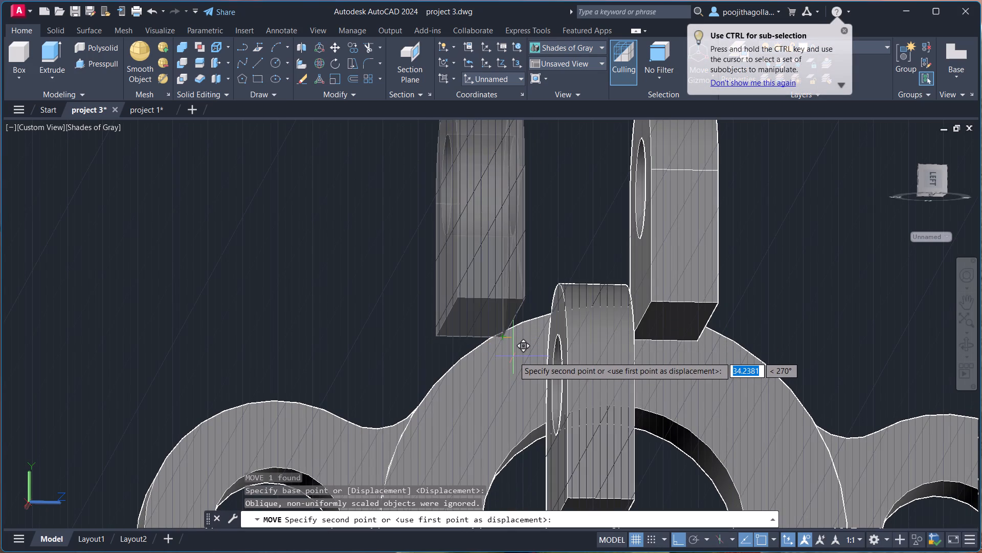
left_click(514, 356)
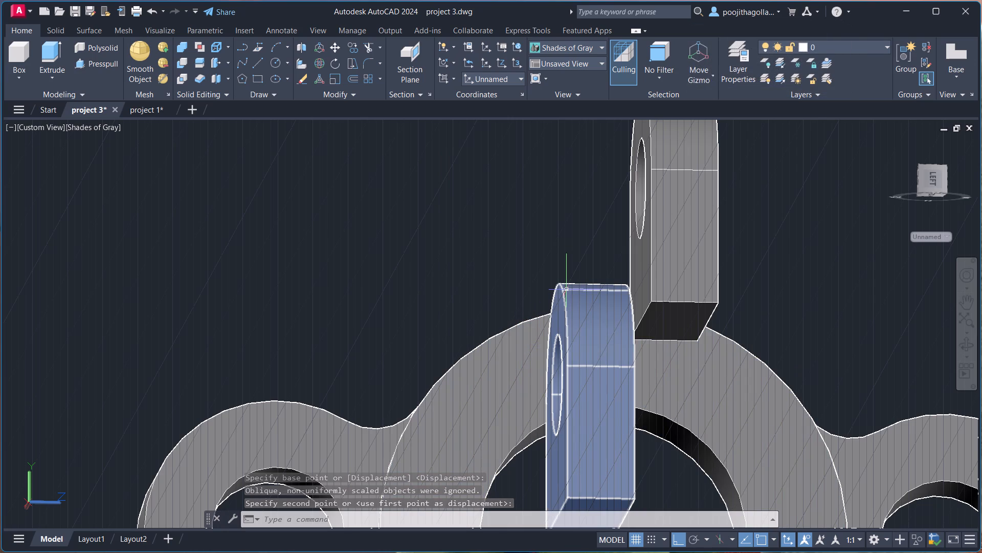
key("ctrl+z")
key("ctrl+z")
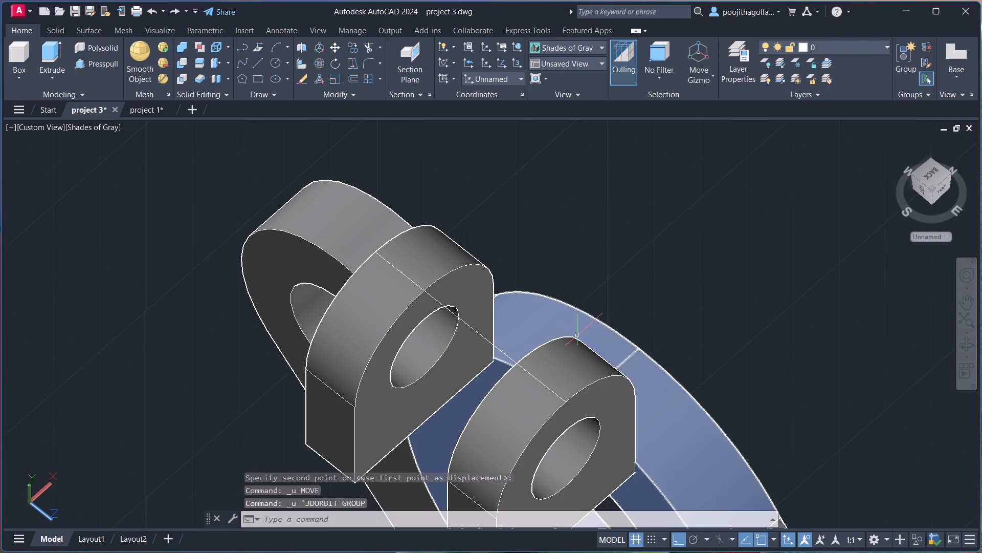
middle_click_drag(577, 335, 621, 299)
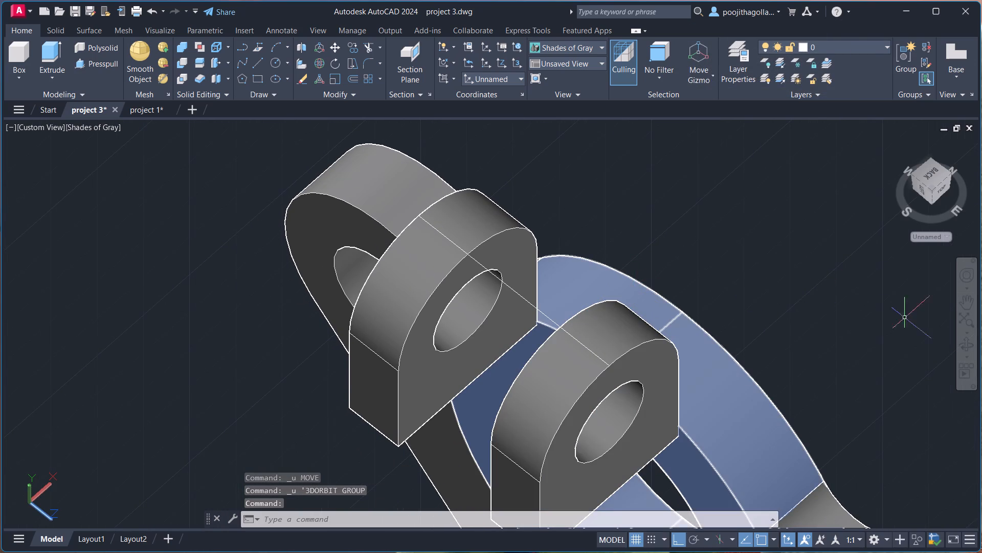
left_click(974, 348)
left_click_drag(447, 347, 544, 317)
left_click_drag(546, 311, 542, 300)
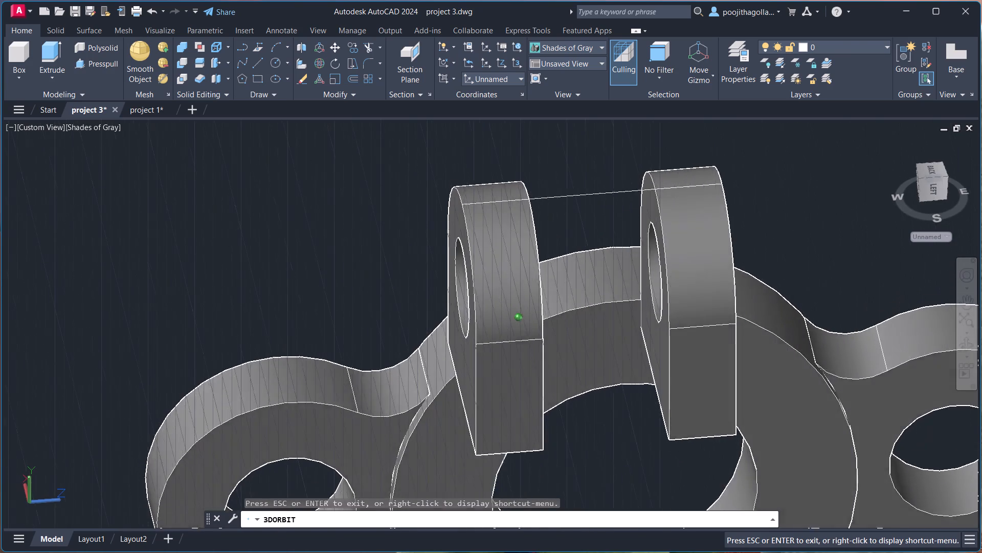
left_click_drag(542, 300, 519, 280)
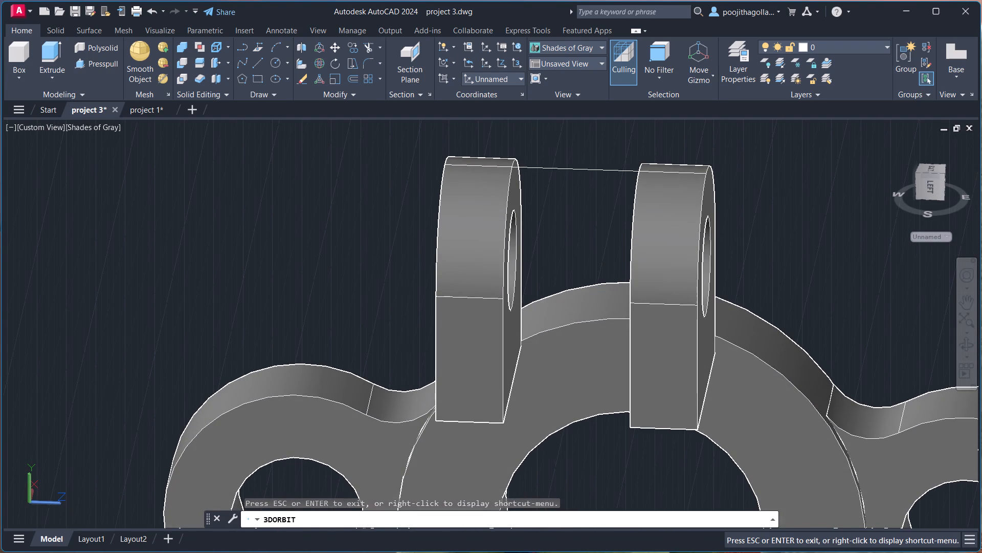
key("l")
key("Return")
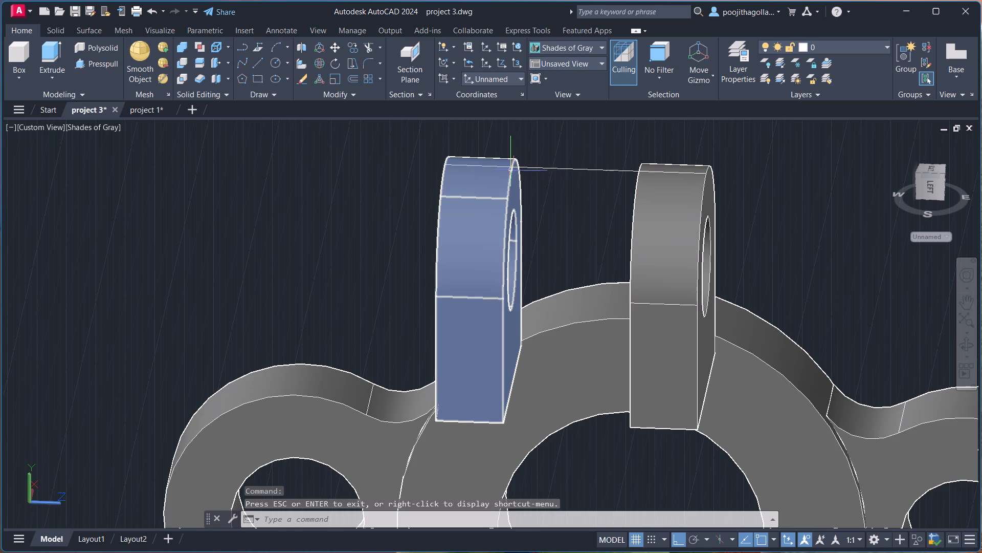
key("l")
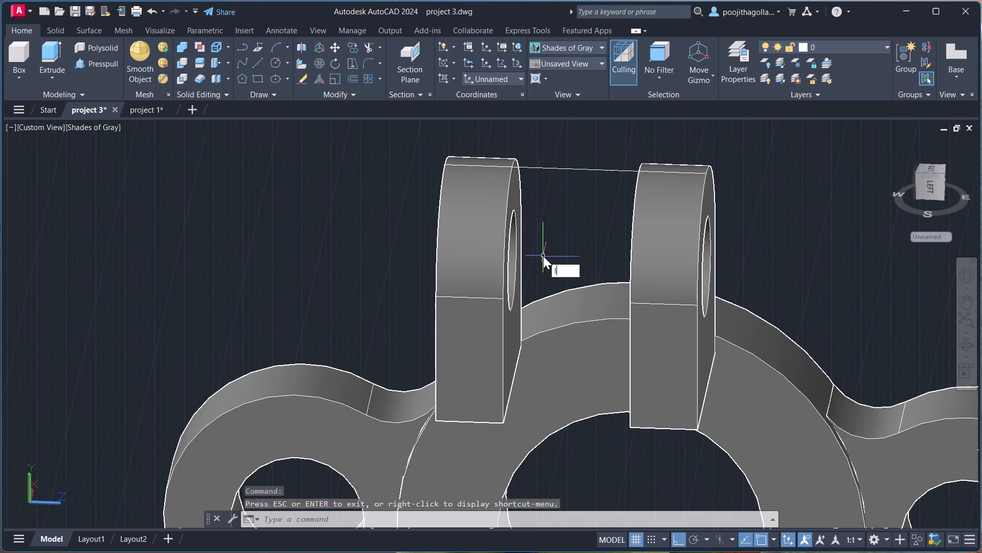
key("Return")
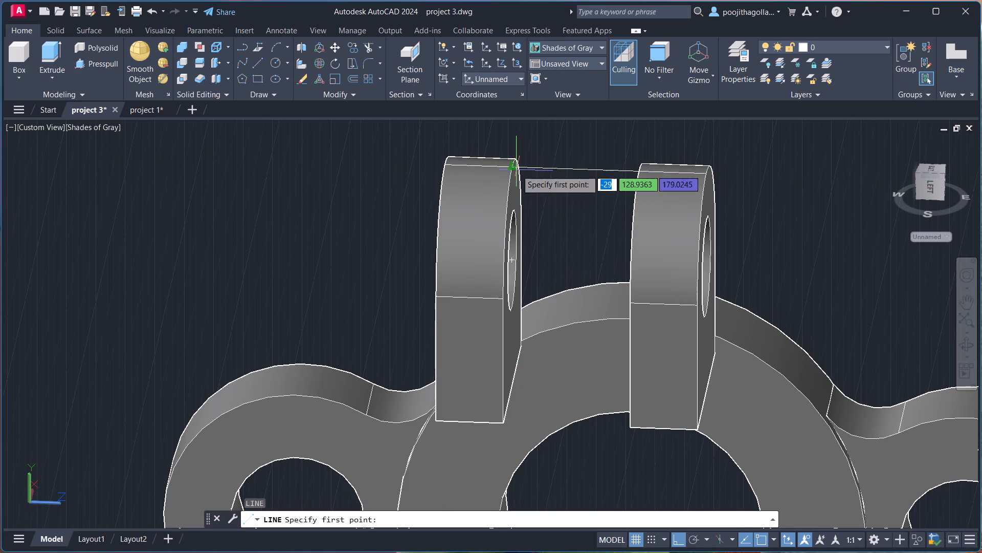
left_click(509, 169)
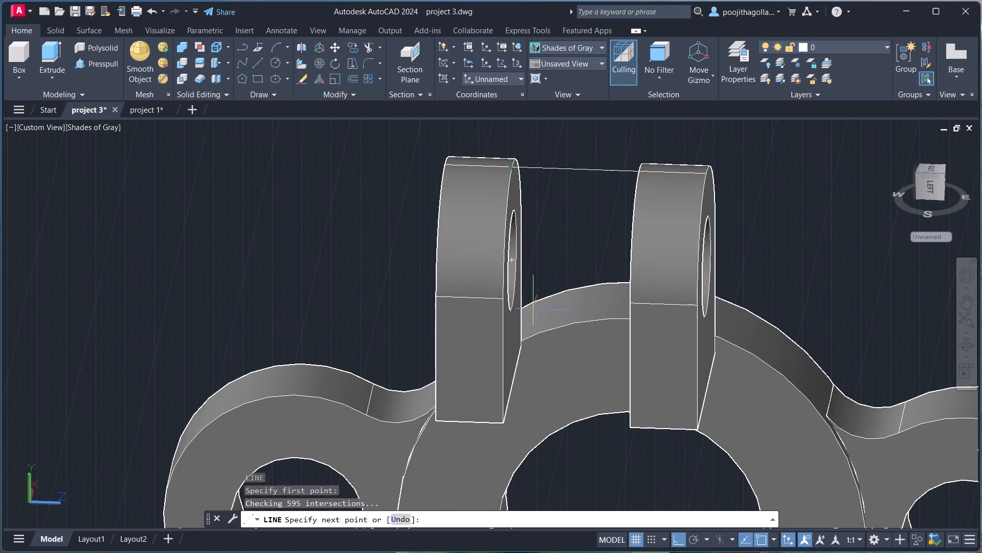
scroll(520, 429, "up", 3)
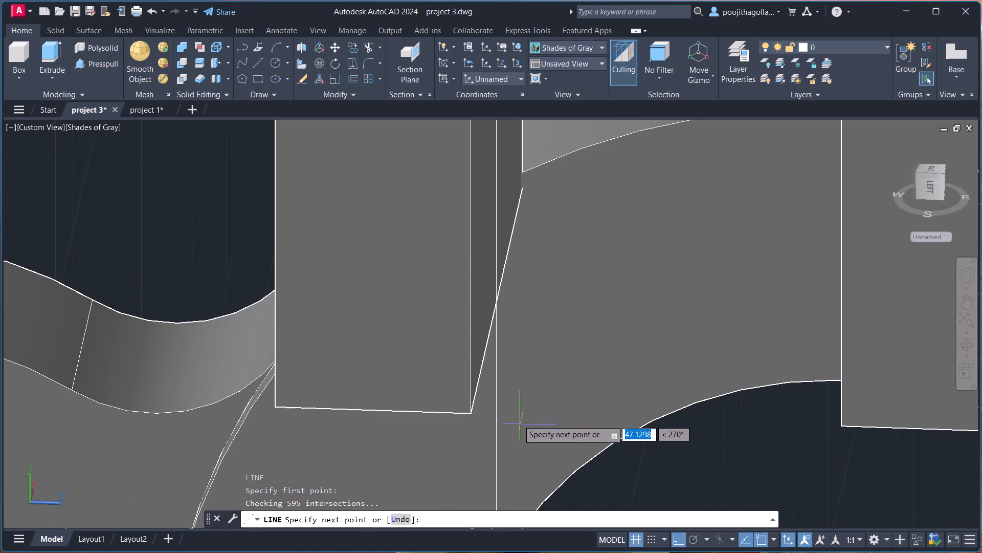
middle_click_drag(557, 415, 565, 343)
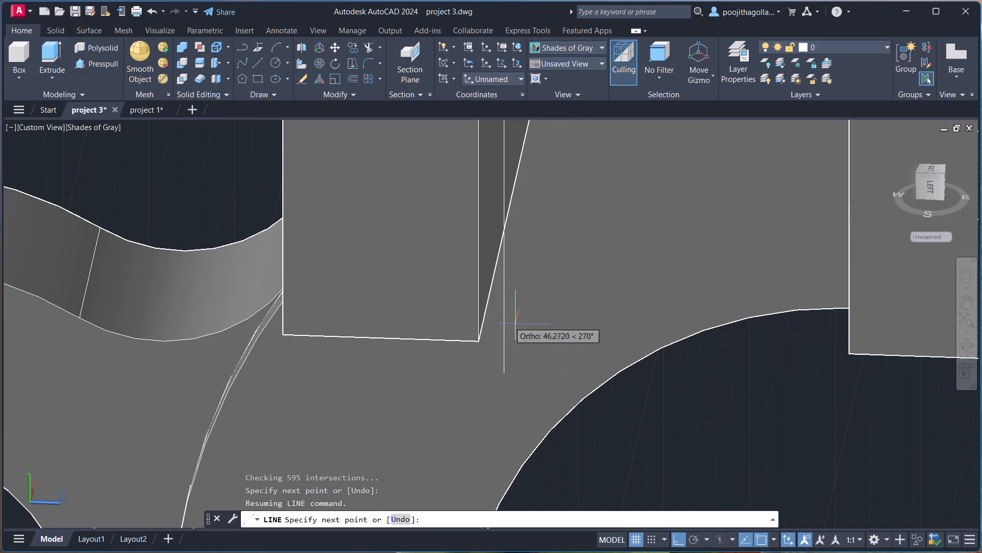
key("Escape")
Move both lugs together with their reference line in +Z, clear of the boss and the outer ring.
scroll(601, 356, "down", 1)
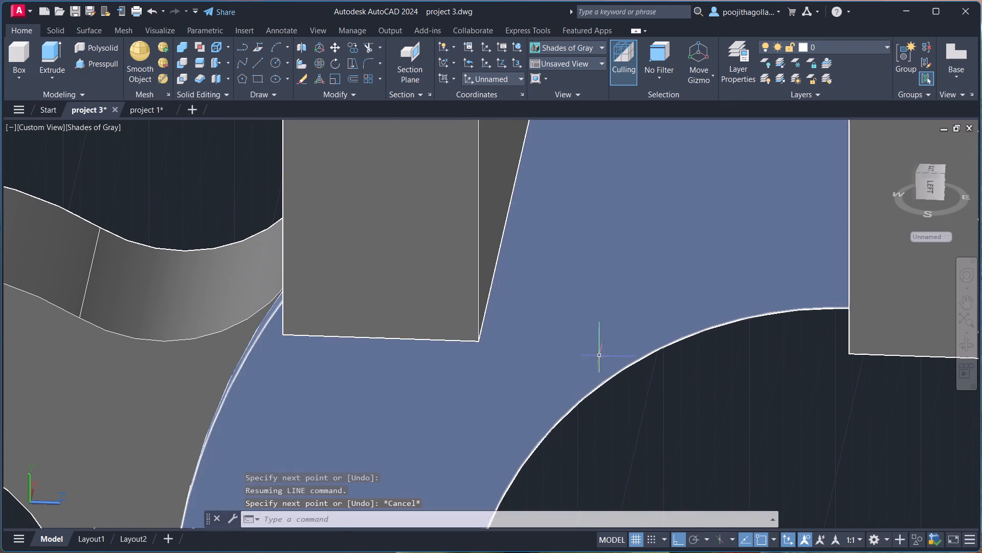
scroll(605, 358, "down", 1)
middle_click_drag(687, 366, 514, 444)
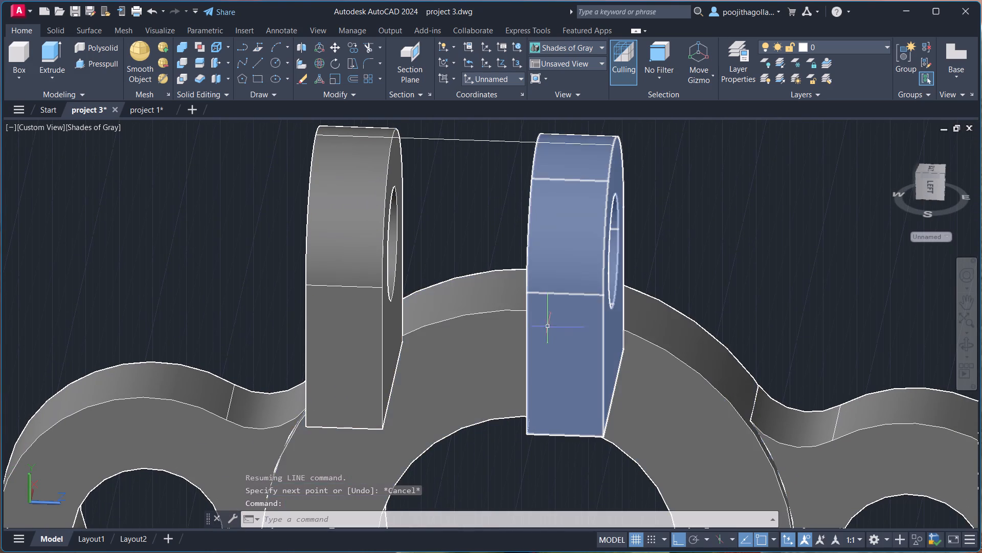
scroll(543, 330, "down", 1)
middle_click_drag(538, 347, 503, 378)
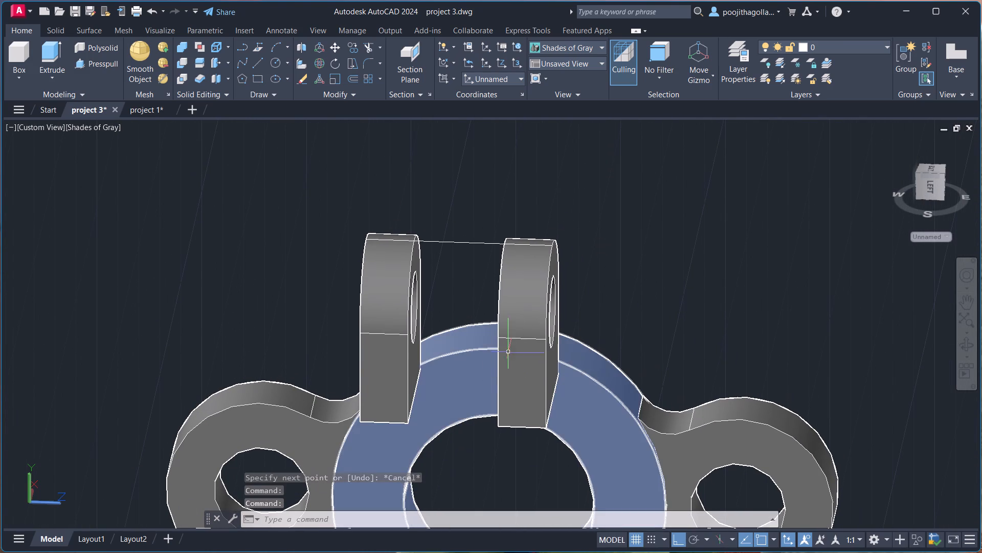
left_click(519, 285)
left_click(382, 287)
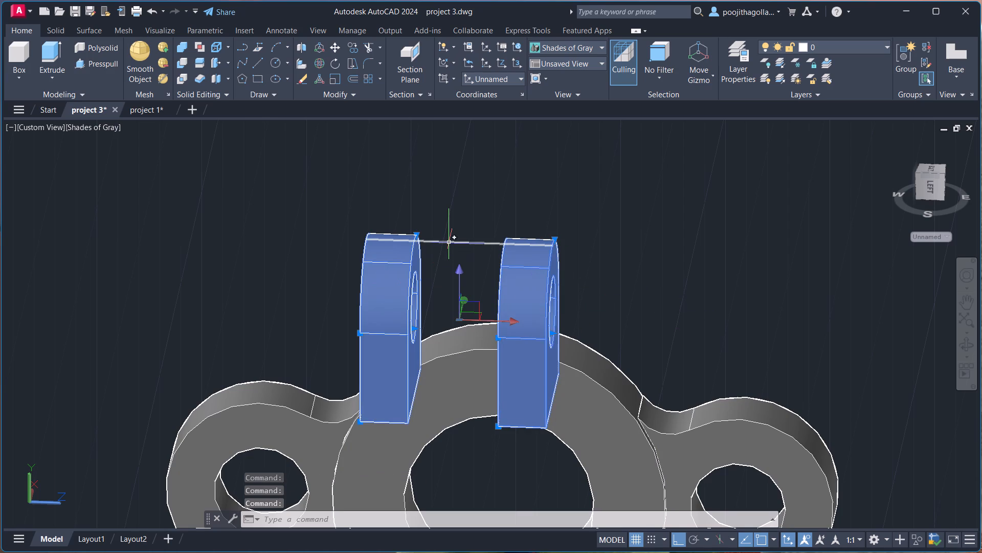
left_click(449, 243)
middle_click_drag(634, 259, 549, 273)
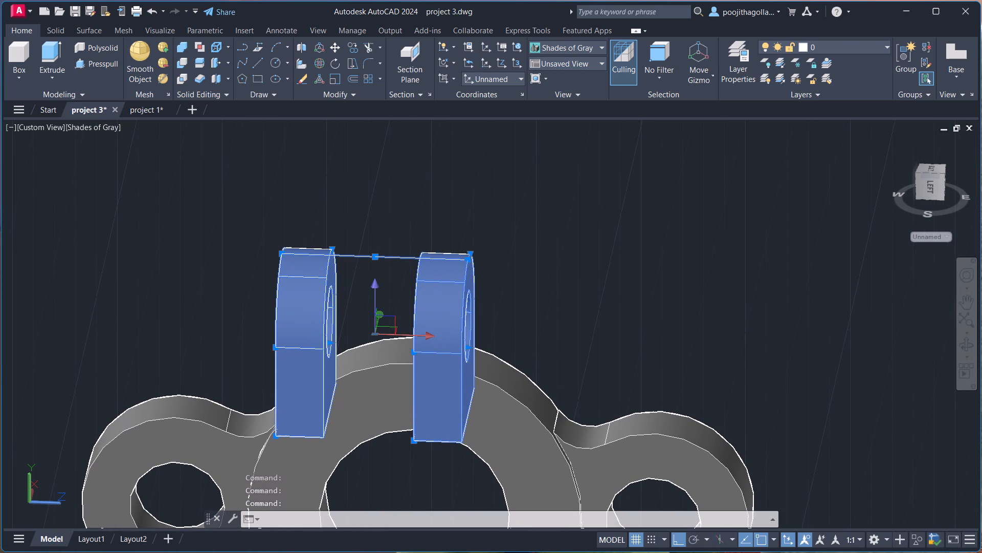
key("m")
key("Return")
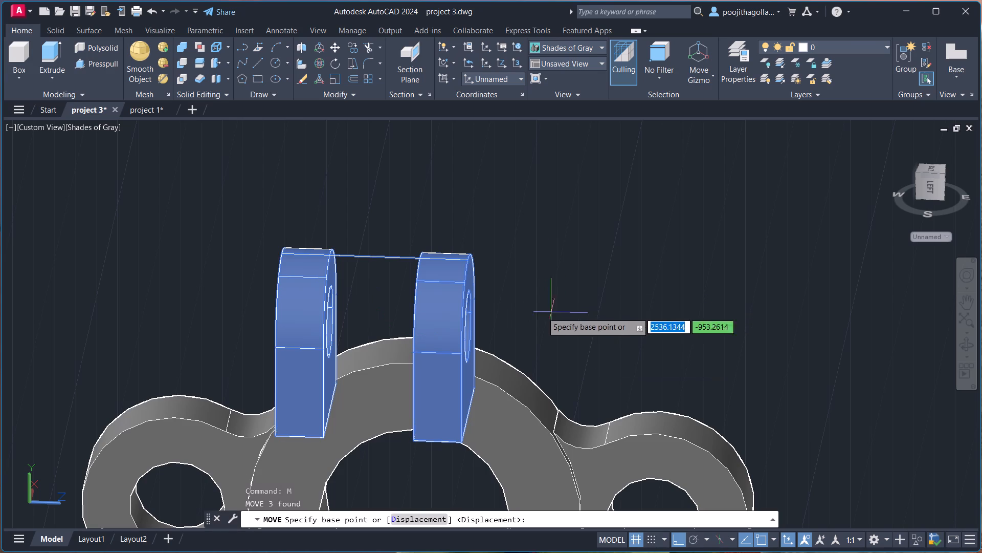
left_click(435, 333)
middle_click_drag(830, 263, 504, 210)
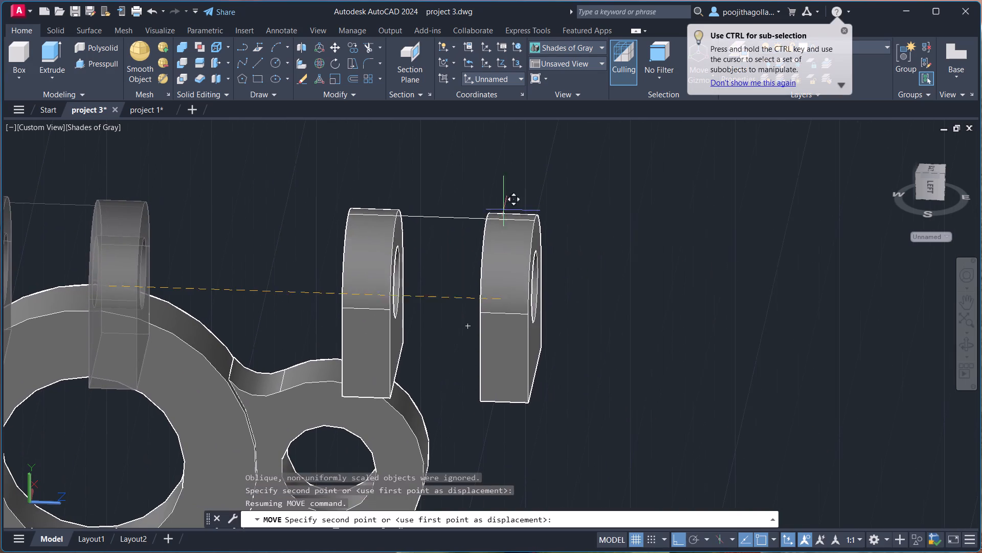
left_click(757, 219)
Delete the reference line joining the tops of the two lugs.
middle_click_drag(845, 305, 833, 349)
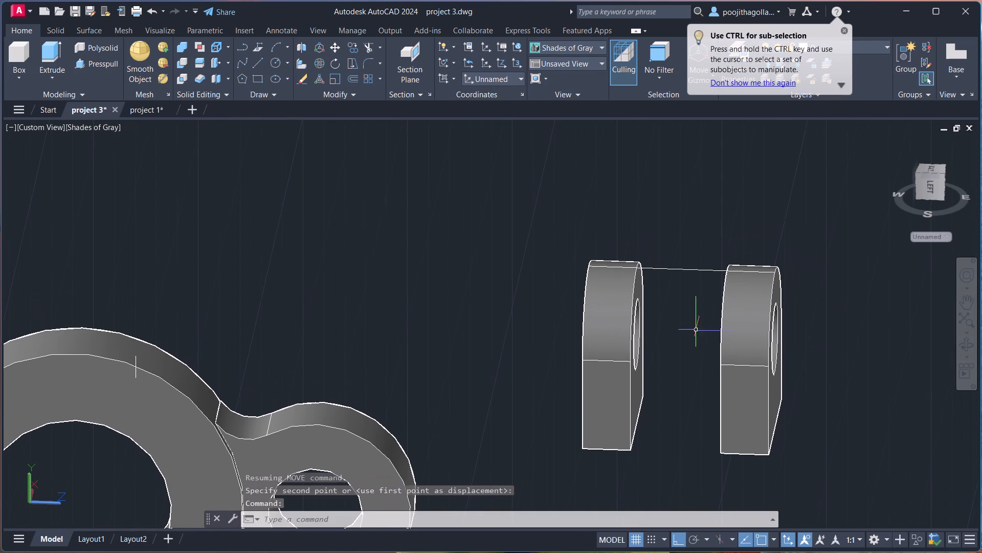
left_click(683, 269)
key("Delete")
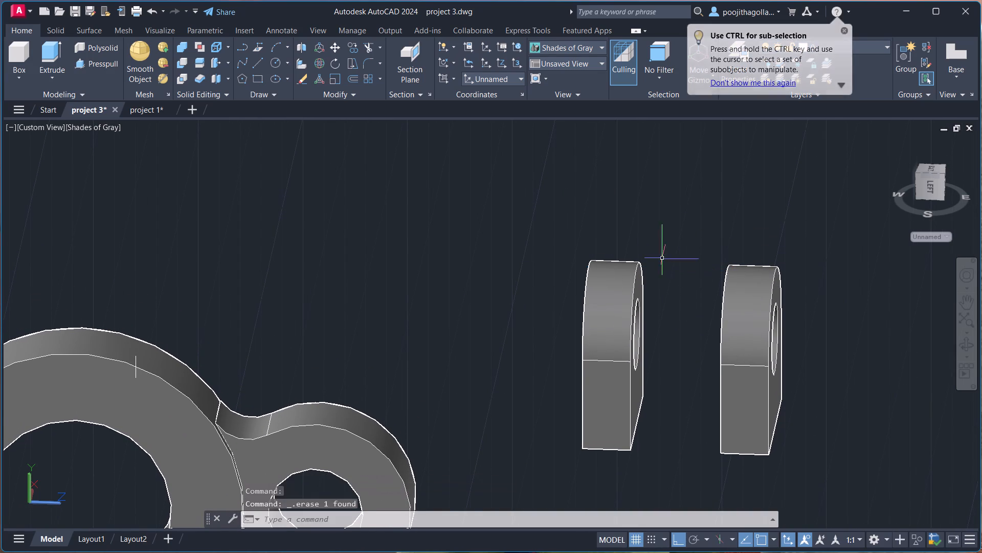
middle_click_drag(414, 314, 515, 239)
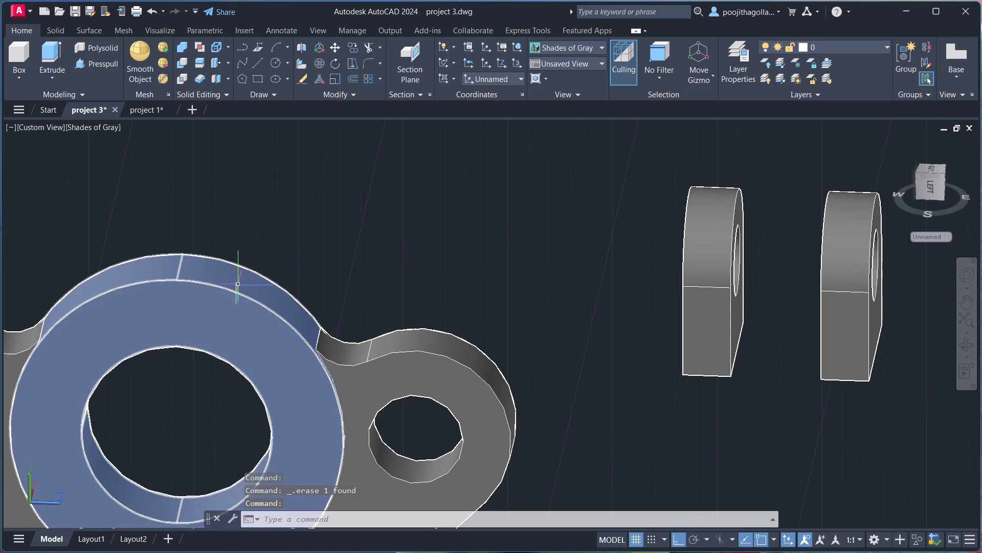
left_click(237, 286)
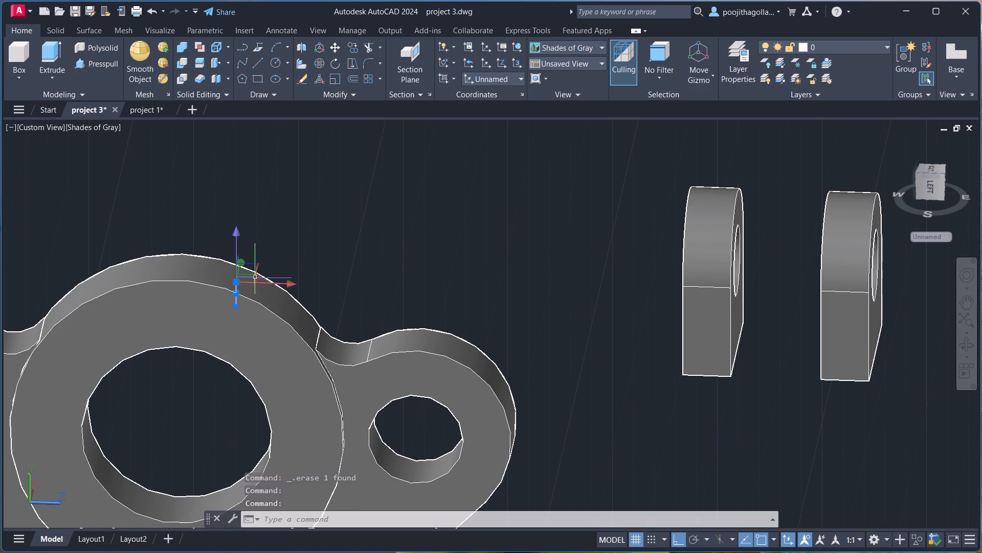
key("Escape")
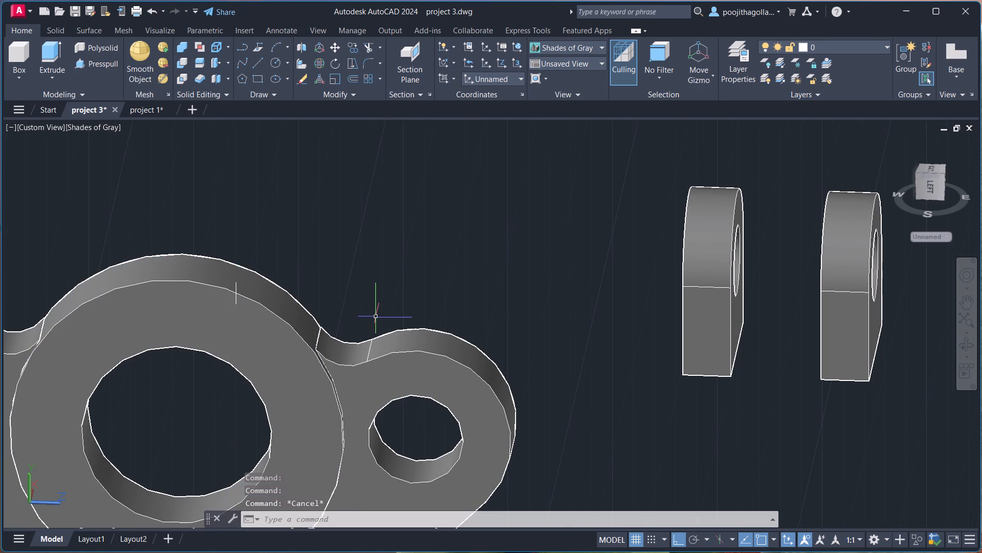
Draw a reference line from the central boss's centre, 55 up in +Y and 12.5 across in +Z.
scroll(376, 317, "up", 1)
middle_click_drag(376, 317, 503, 272)
key("l")
key("Return")
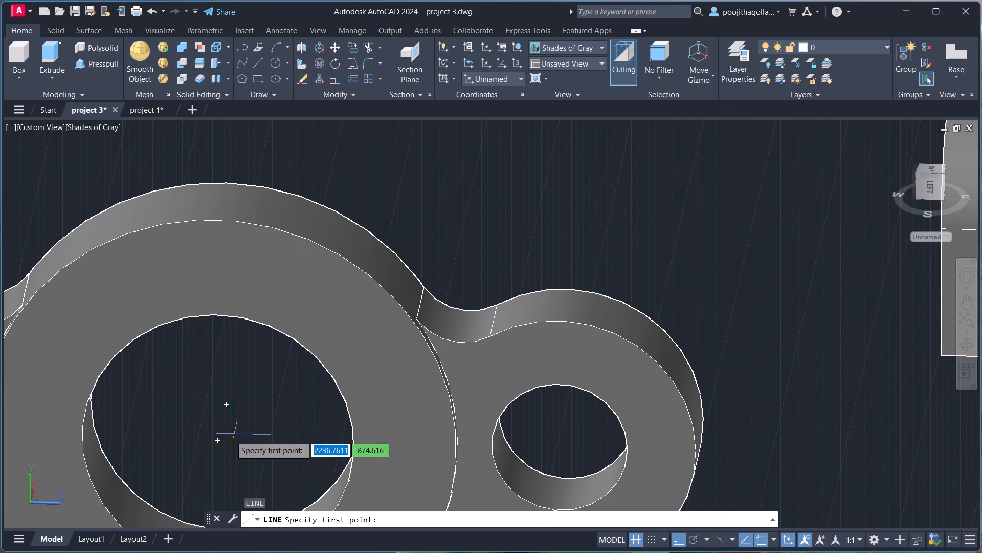
left_click_drag(216, 443, 219, 431)
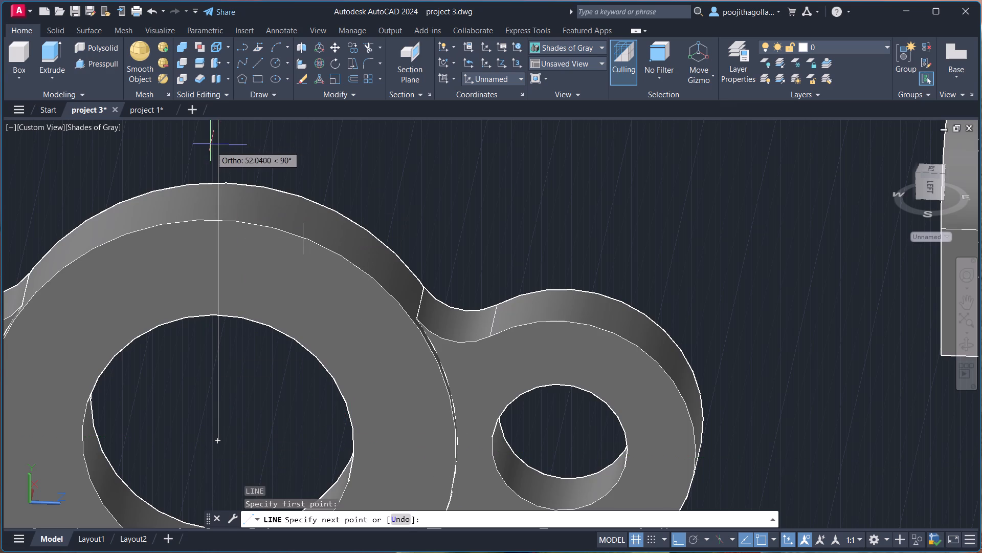
middle_click_drag(210, 158, 231, 429)
type("55")
key("Return")
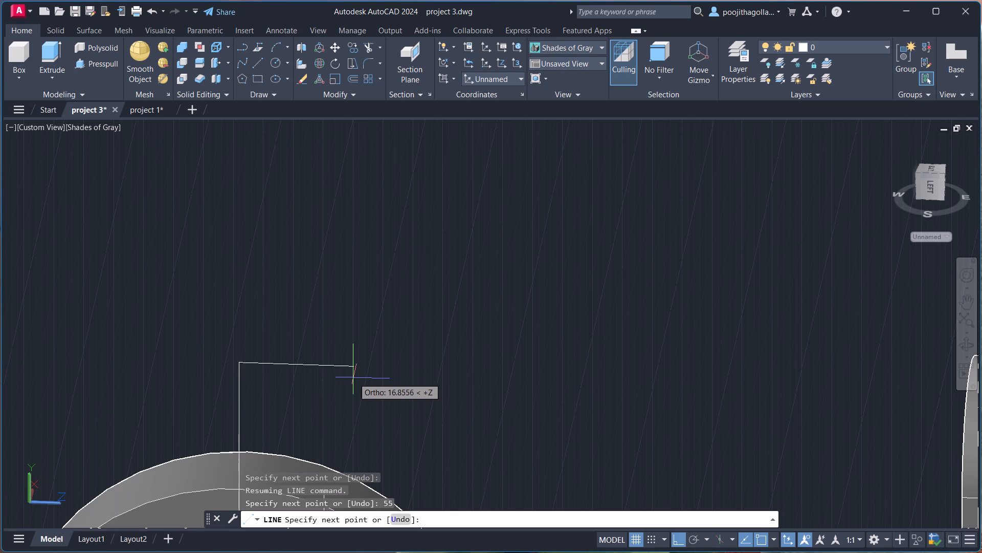
key("2")
key("5")
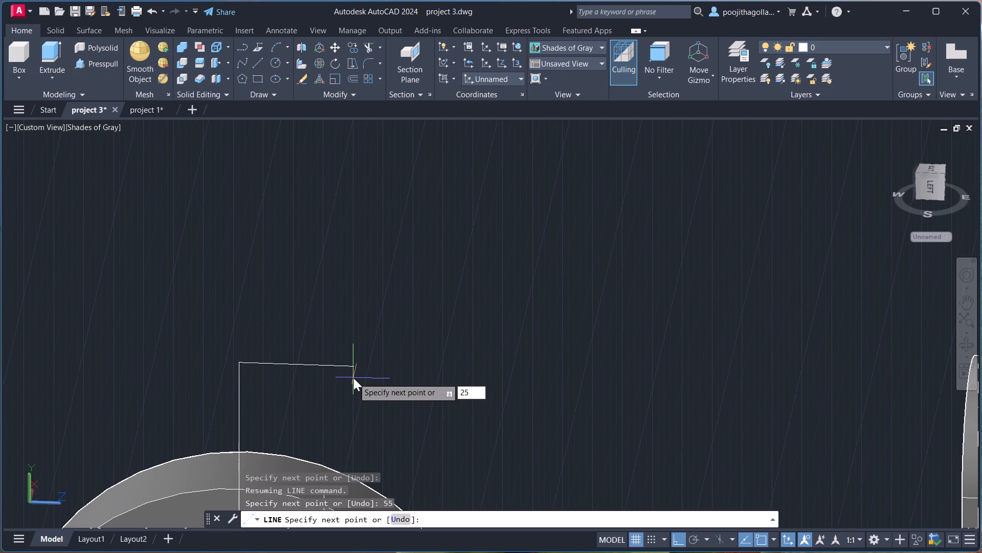
key("BackSpace")
key("BackSpace")
type("12.5")
key("Return")
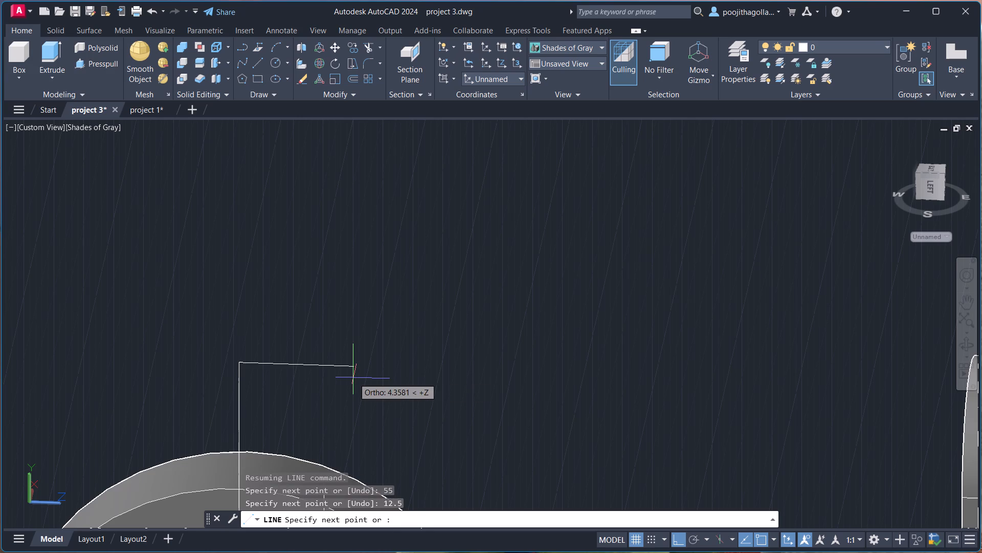
key("Escape")
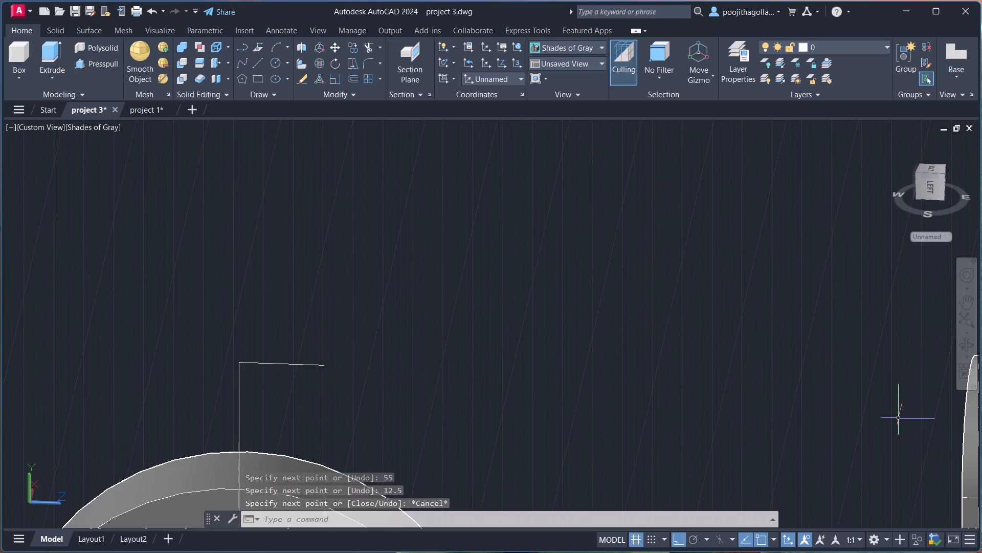
Move both lugs together about 112 in +Z, farther away from the body.
left_click(975, 348)
left_click_drag(833, 347, 700, 385)
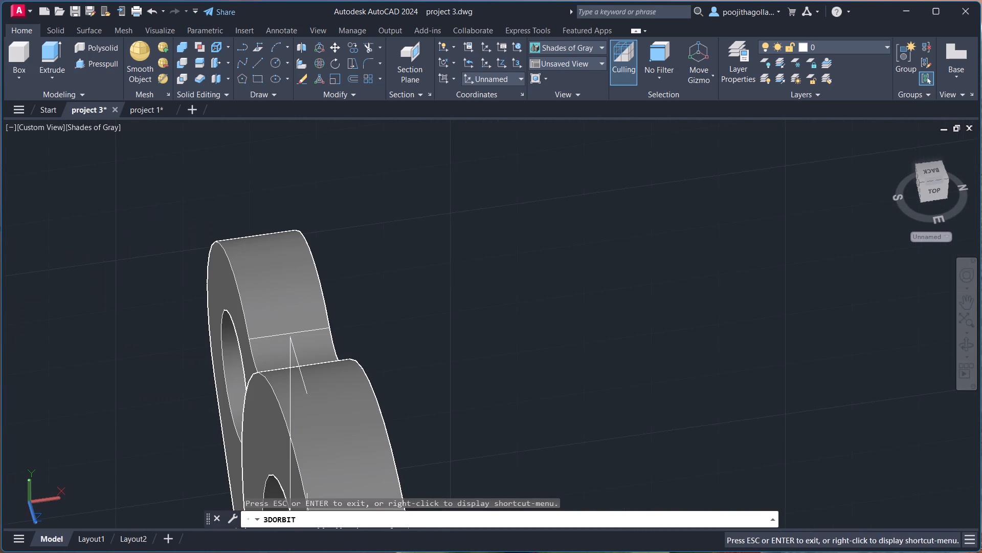
middle_click_drag(660, 426, 679, 333)
middle_click_drag(651, 432, 640, 374)
scroll(651, 425, "up", 1)
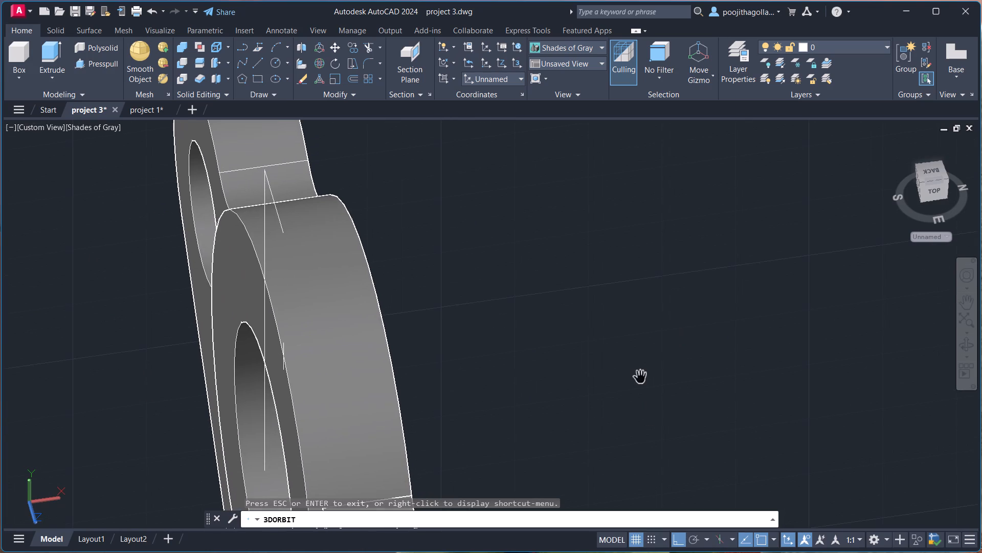
middle_click_drag(616, 429, 600, 371)
middle_click_drag(642, 412, 630, 368)
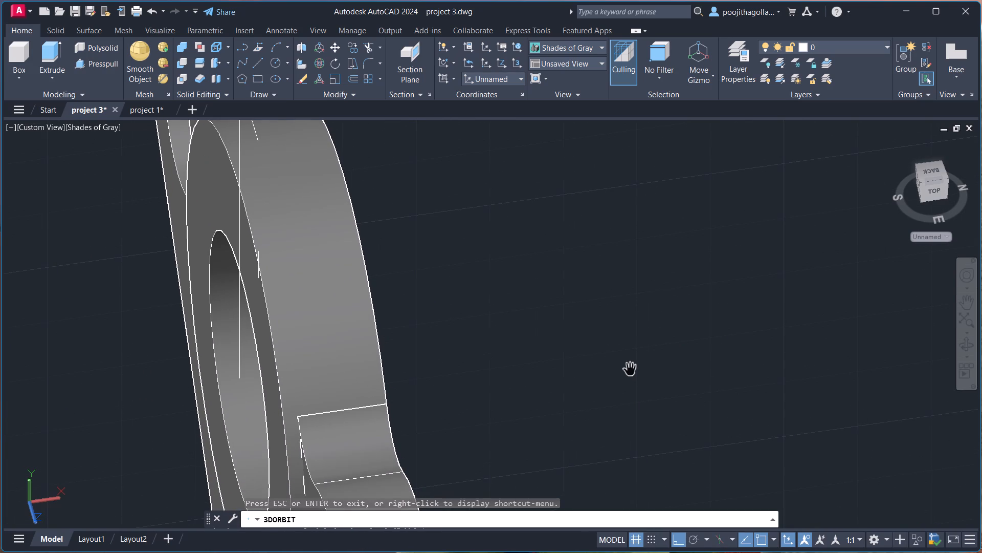
middle_click_drag(657, 389, 604, 322)
scroll(642, 374, "down", 2)
middle_click_drag(729, 370, 469, 327)
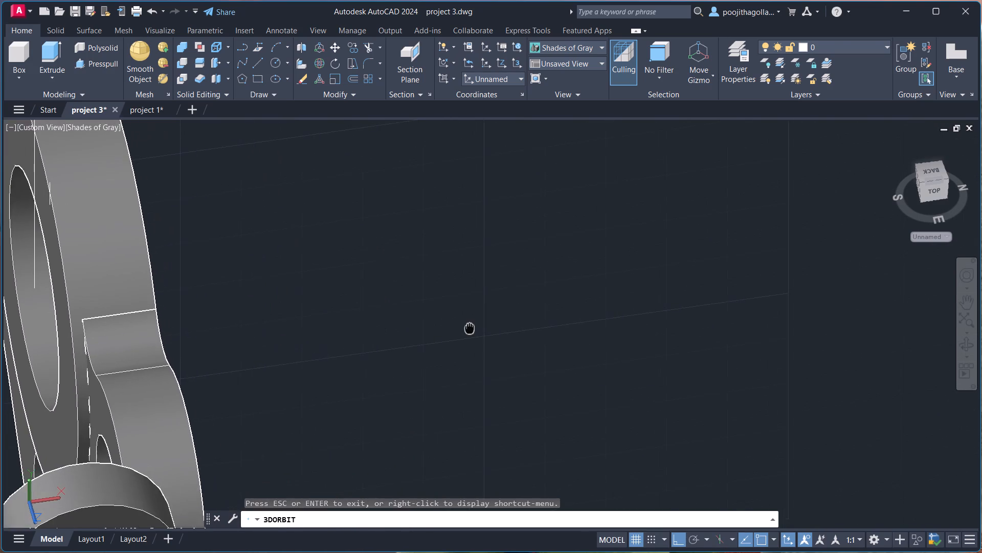
scroll(505, 361, "down", 2)
scroll(760, 380, "down", 9)
middle_click_drag(754, 397, 751, 395)
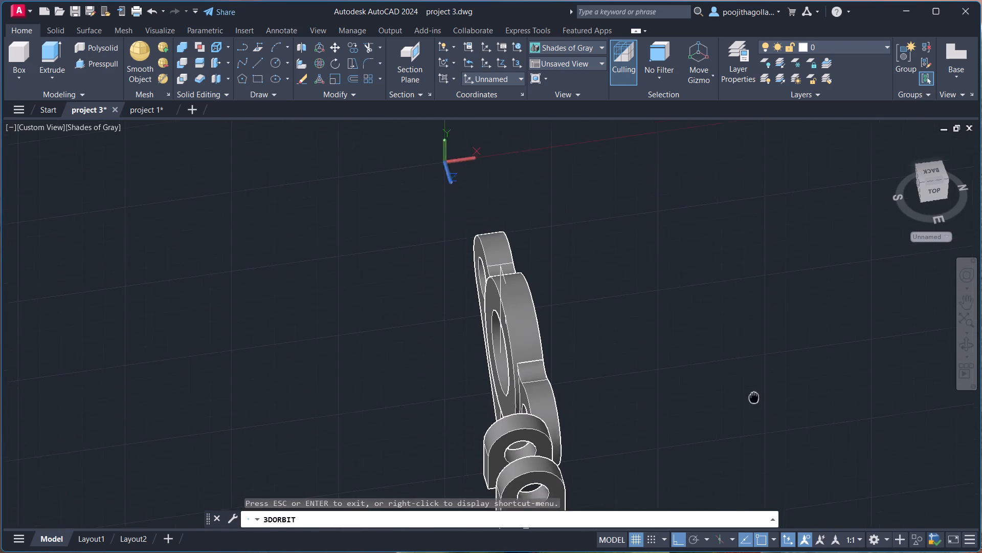
middle_click_drag(751, 395, 736, 337)
scroll(538, 431, "down", 1)
middle_click_drag(540, 429, 565, 353)
key("Escape")
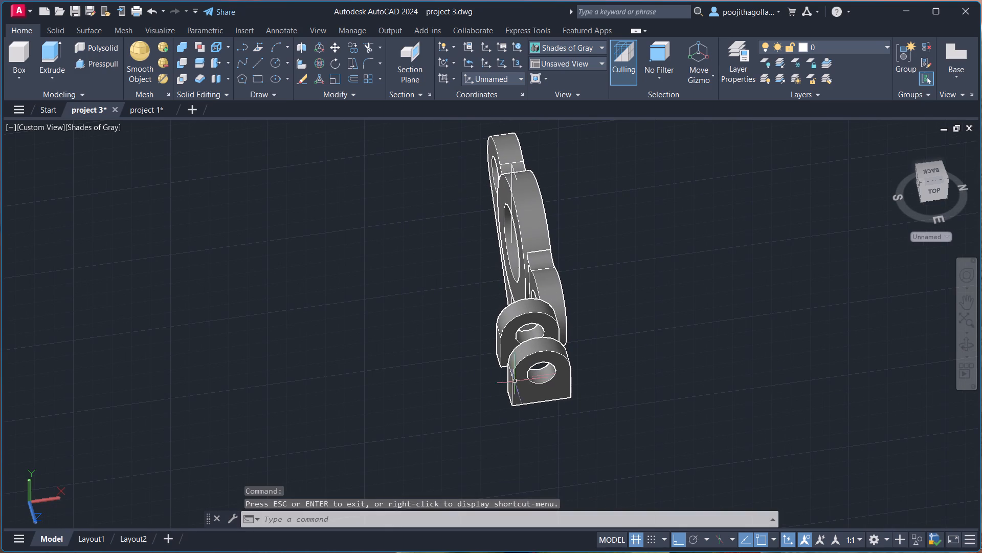
left_click(512, 328)
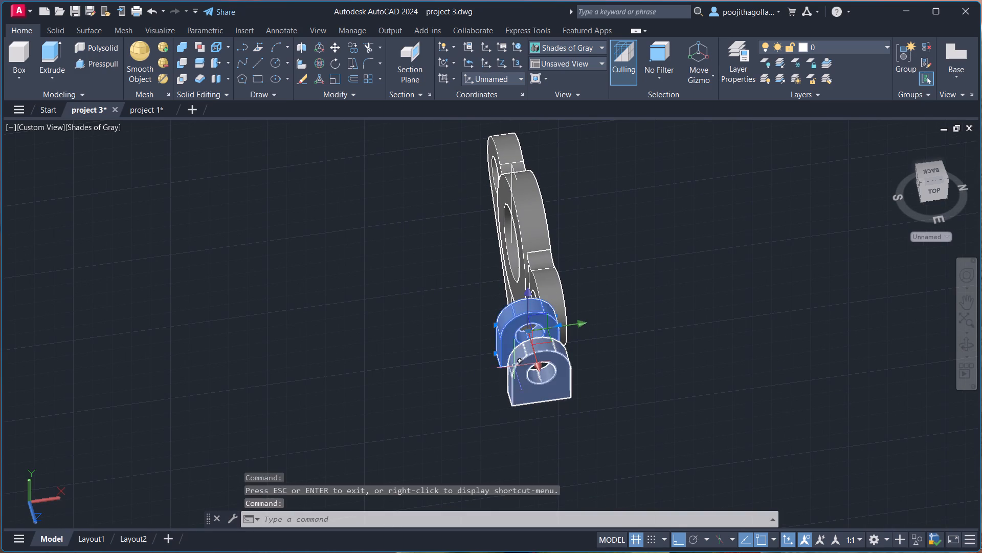
left_click(515, 366)
key("m")
key("Return")
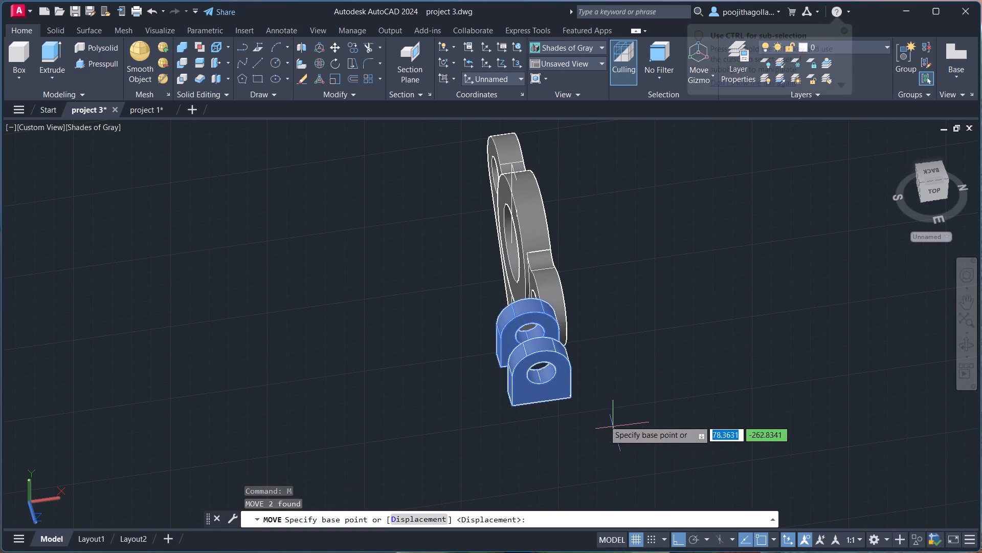
left_click(566, 384)
middle_click_drag(667, 449, 600, 309)
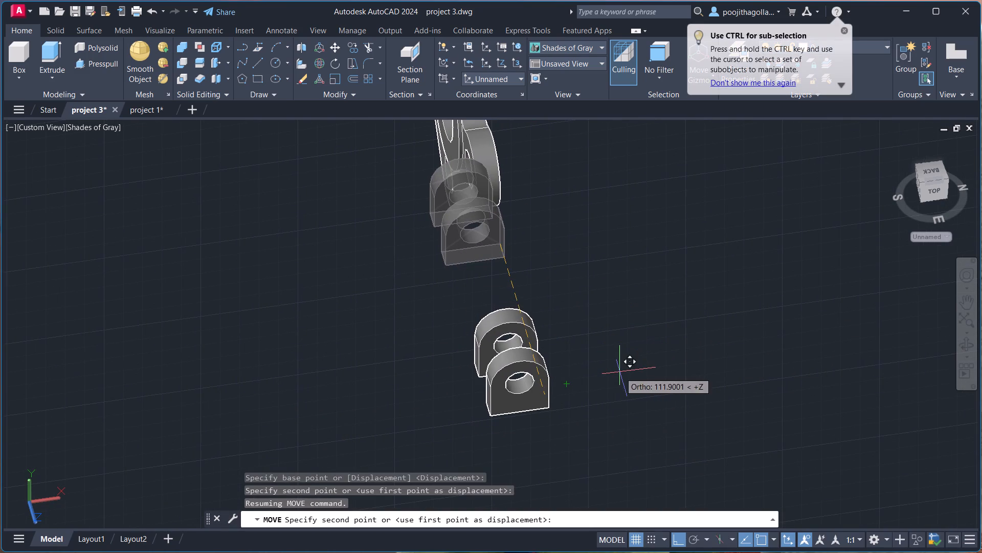
left_click(620, 372)
key("Escape")
Draw a 25-long reference line in -Z from the top midpoint of the +Z lug's inner face.
scroll(504, 377, "up", 3)
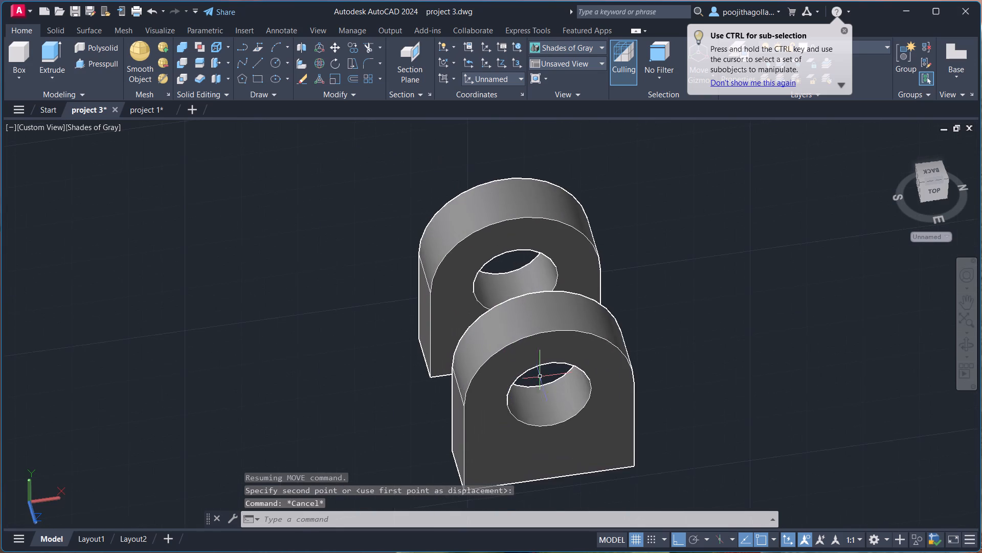
middle_click_drag(542, 378, 585, 403)
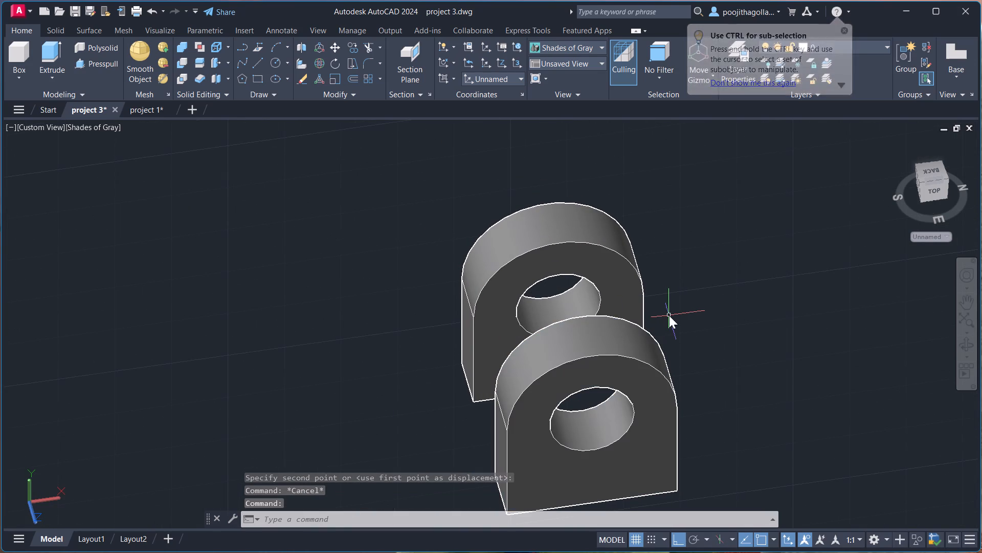
key("l")
key("Return")
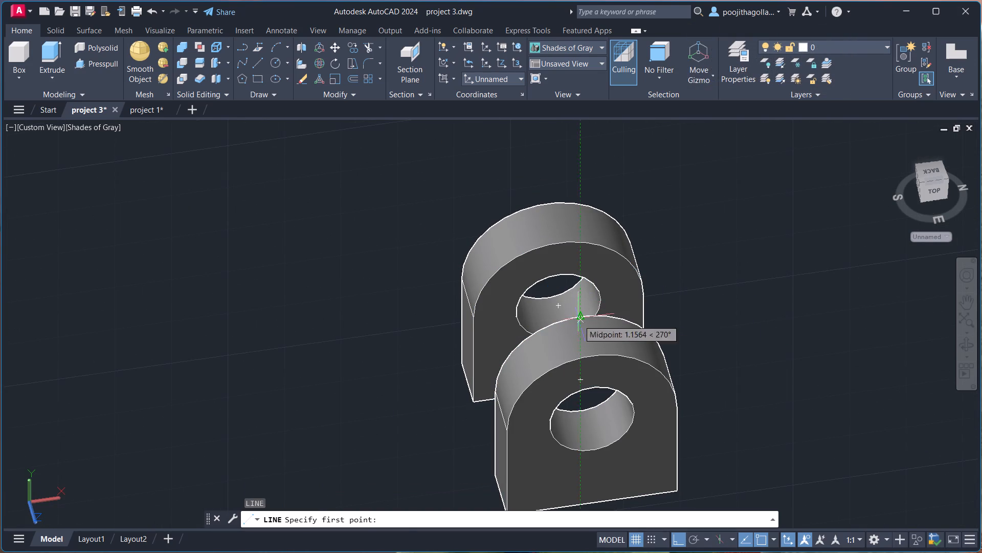
left_click(577, 318)
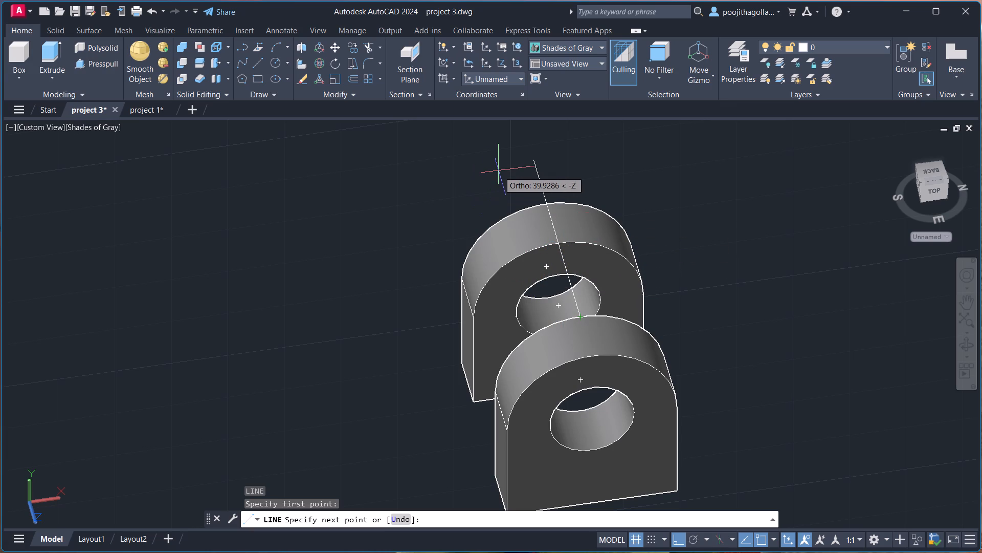
type("25")
key("Return")
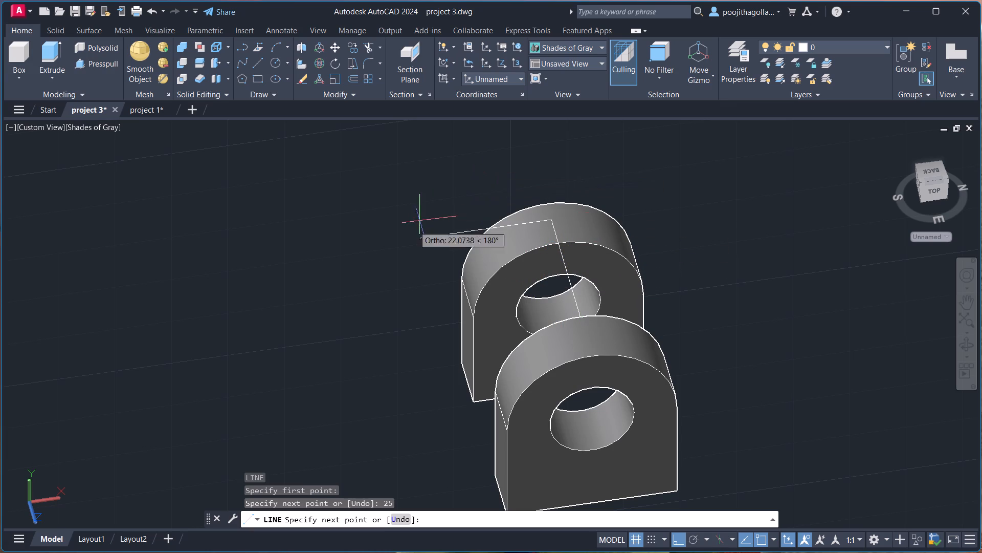
key("Escape")
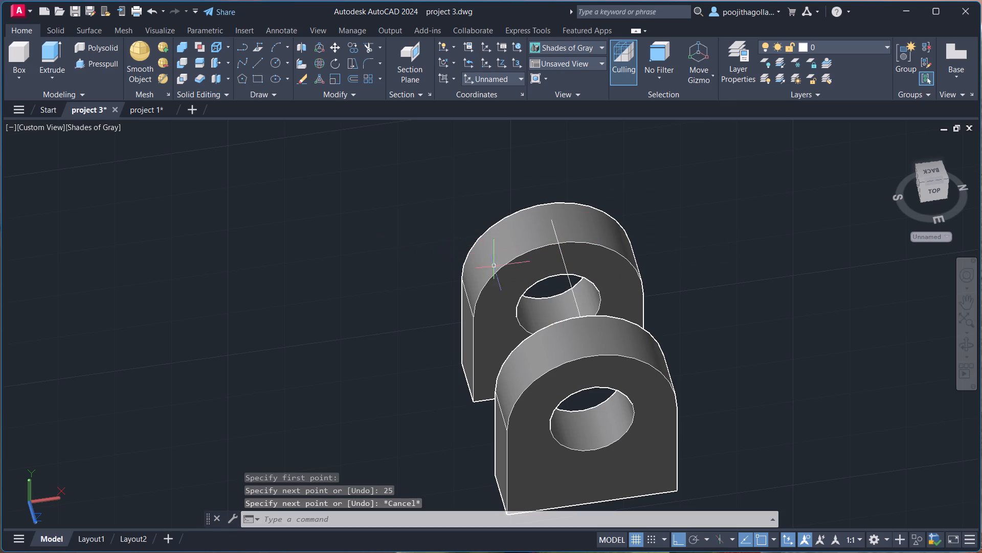
Move the -Z lug from its inner face's top midpoint to the free end of the 25-long reference line.
left_click(499, 270)
key("m")
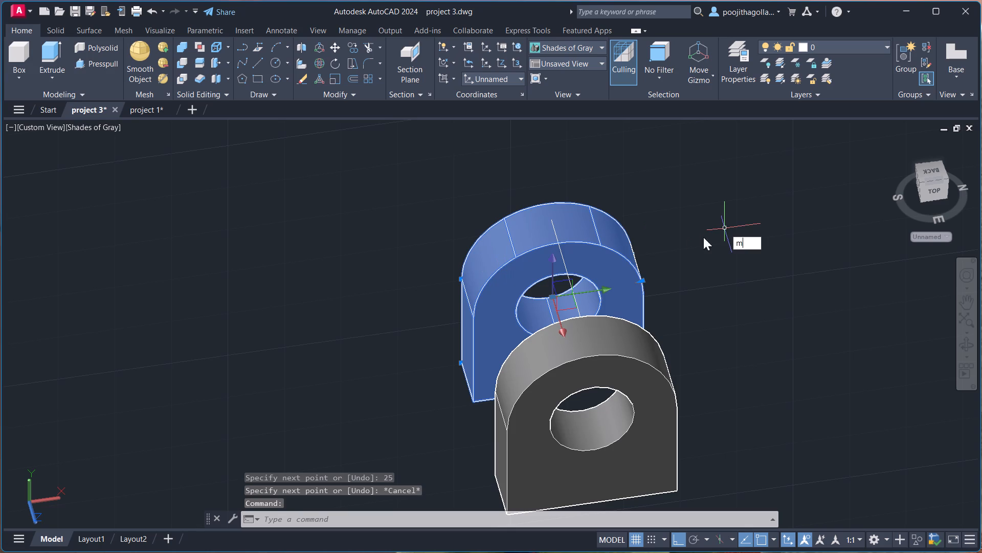
key("Return")
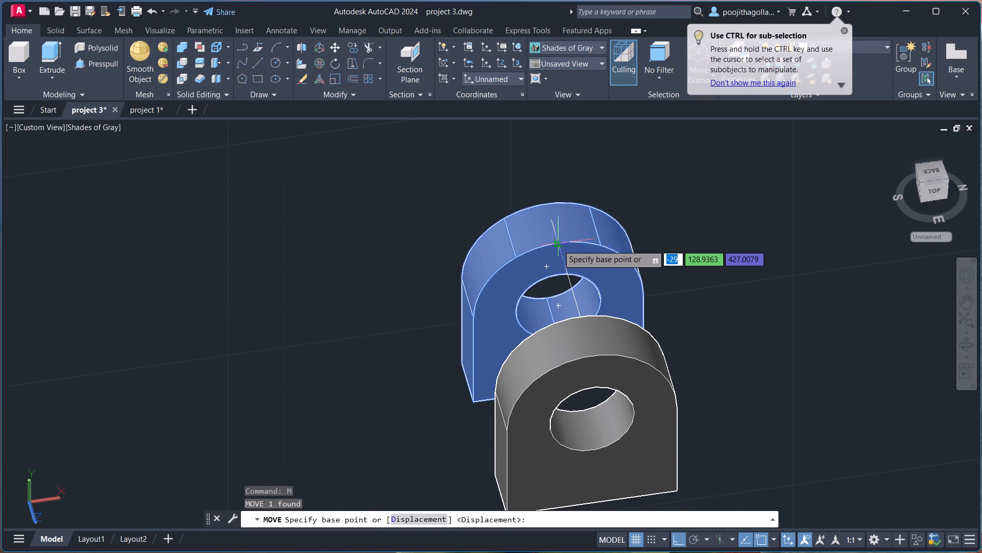
left_click(558, 245)
left_click(551, 221)
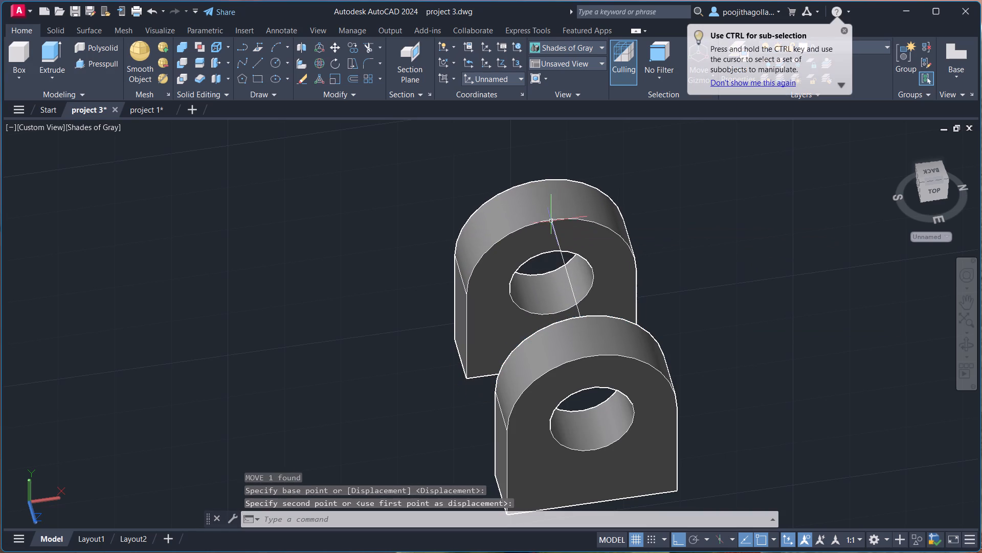
key("Escape")
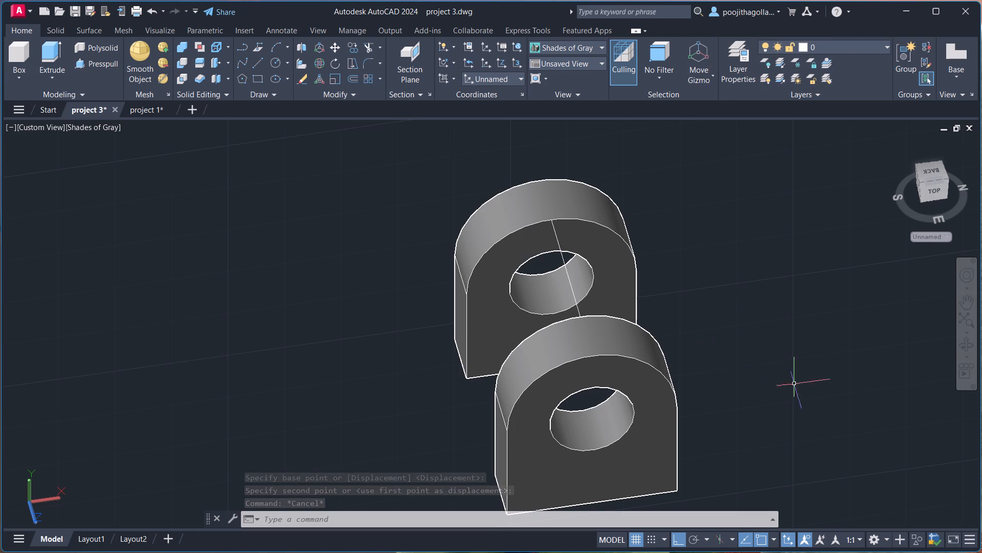
Examine the two spaced lugs and the reference line between them from the side, with the body nearby.
left_click(964, 341)
left_click_drag(726, 342, 820, 311)
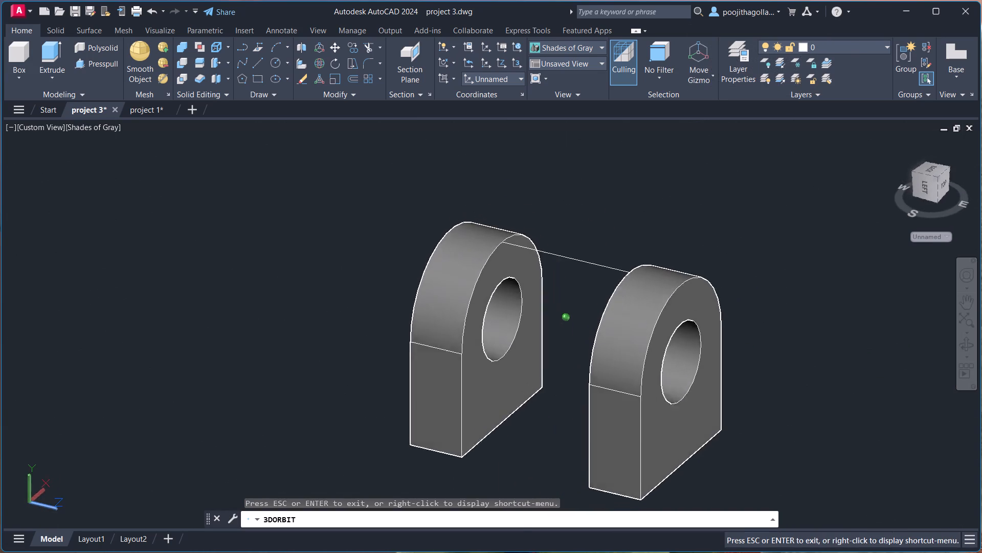
left_click_drag(820, 311, 867, 335)
scroll(546, 306, "down", 4)
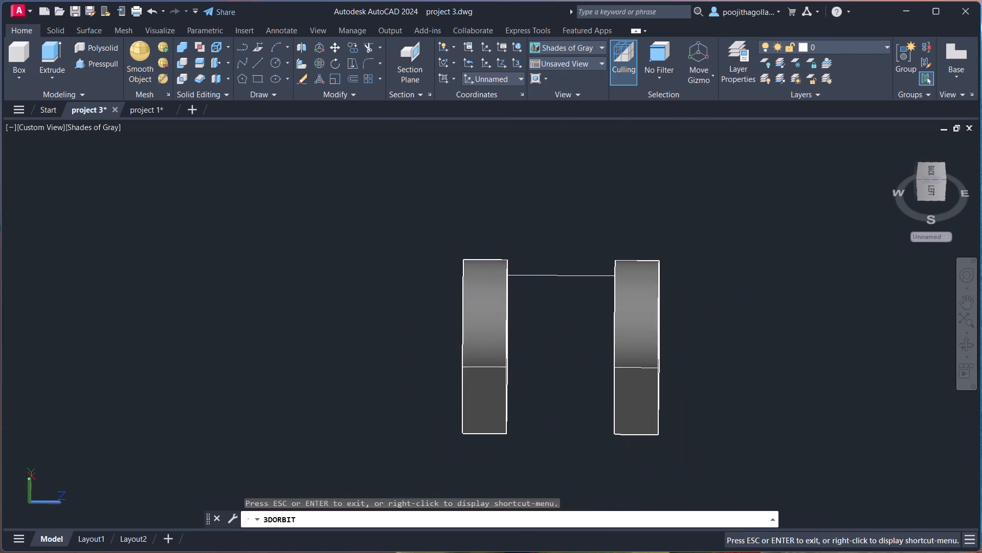
scroll(538, 311, "down", 7)
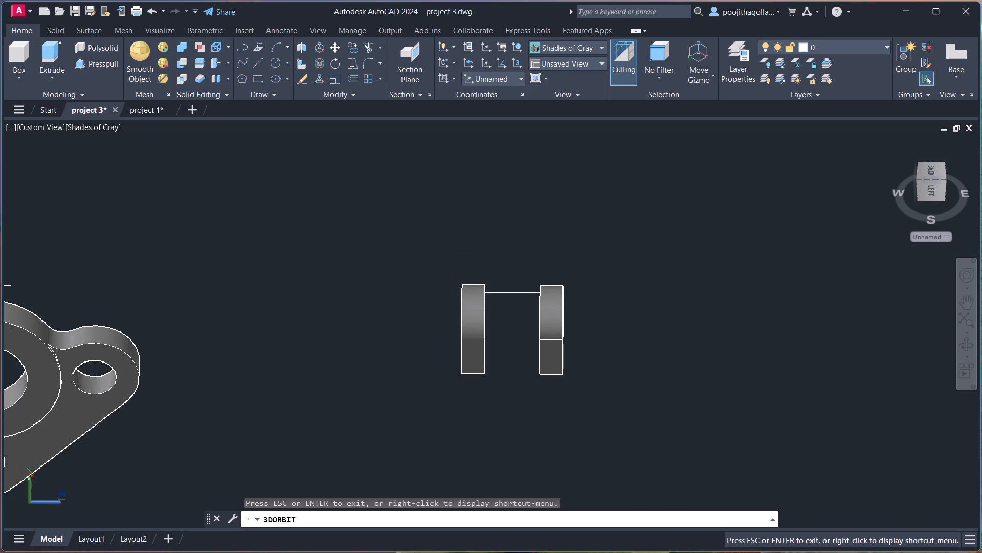
scroll(504, 335, "up", 3)
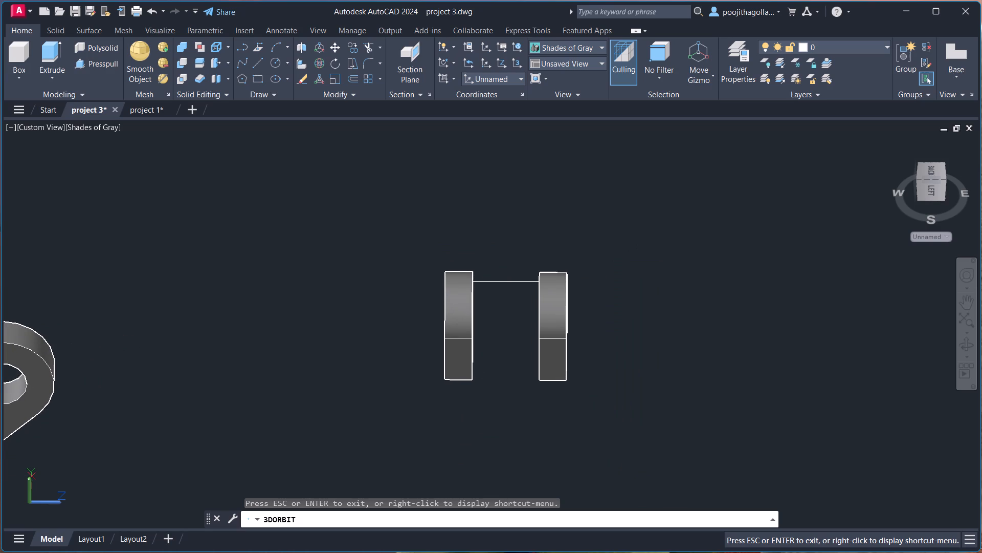
scroll(496, 339, "down", 2)
middle_click_drag(496, 339, 452, 373)
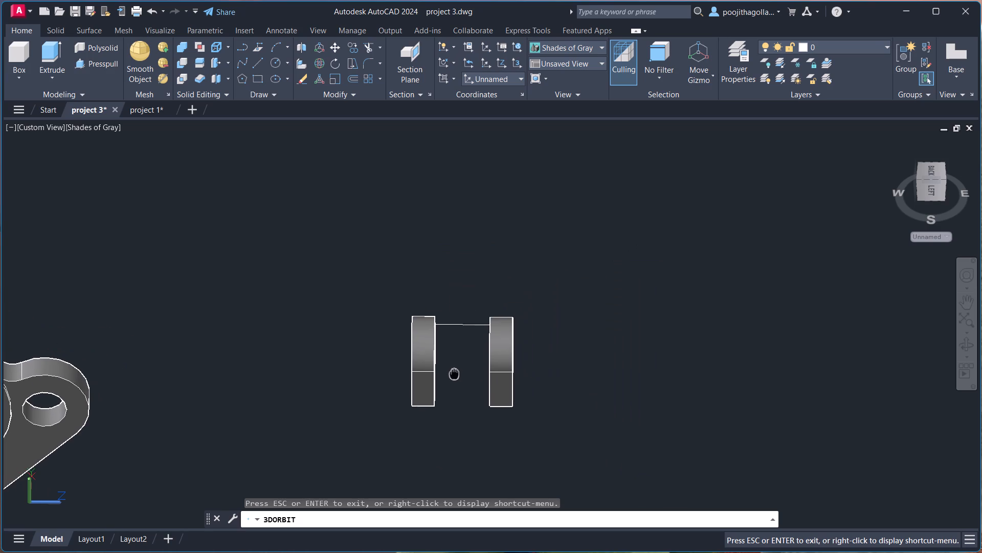
middle_click_drag(452, 373, 438, 384)
scroll(438, 385, "up", 2)
key("Escape")
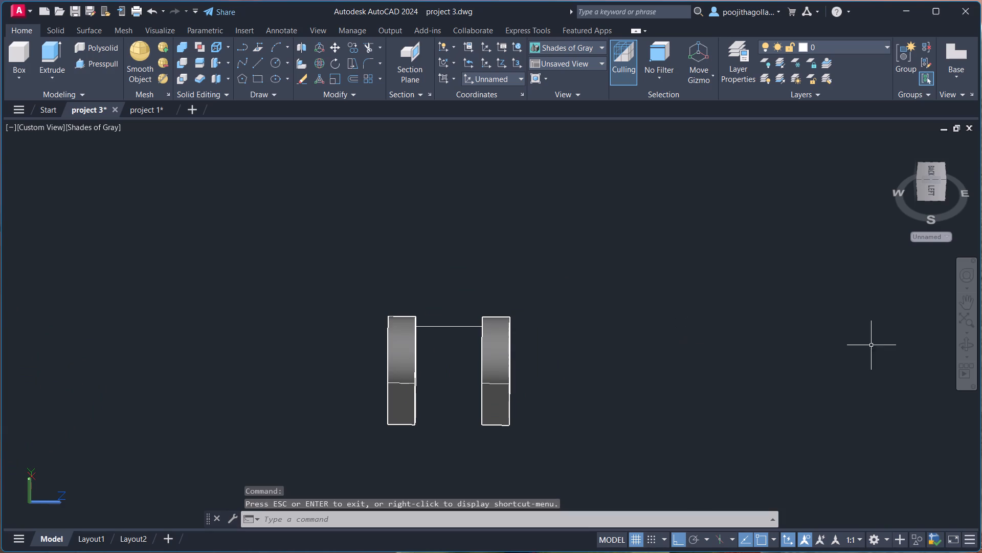
Draw a circle of radius 15 on the +Z lug's outer face, centred on its hole.
left_click(962, 346)
left_click_drag(726, 347, 648, 333)
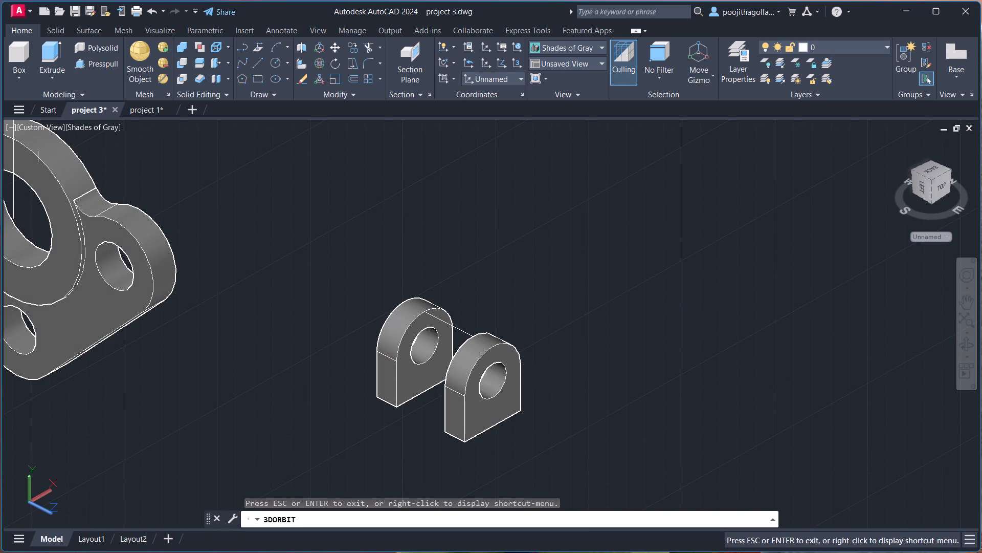
key("Escape")
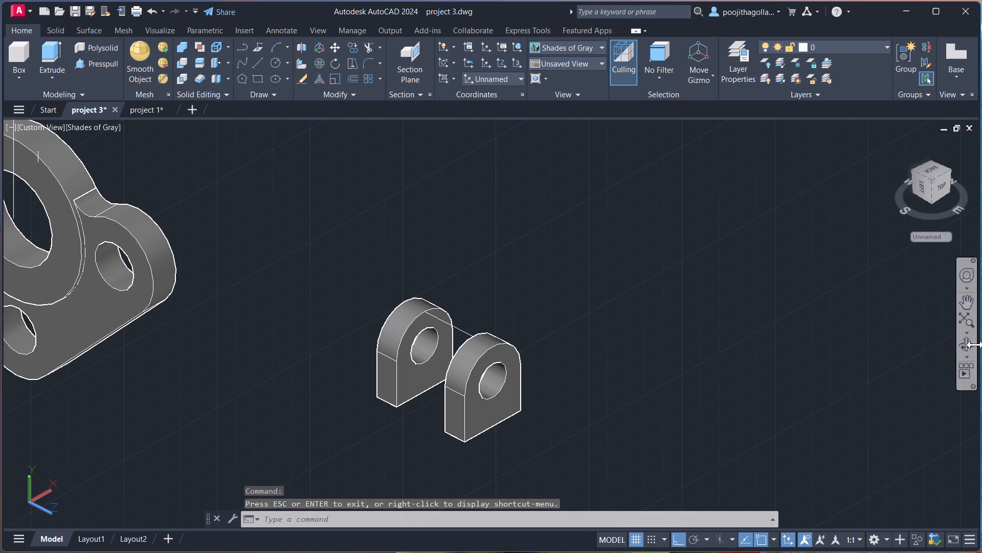
scroll(667, 303, "up", 1)
middle_click_drag(656, 311, 676, 257)
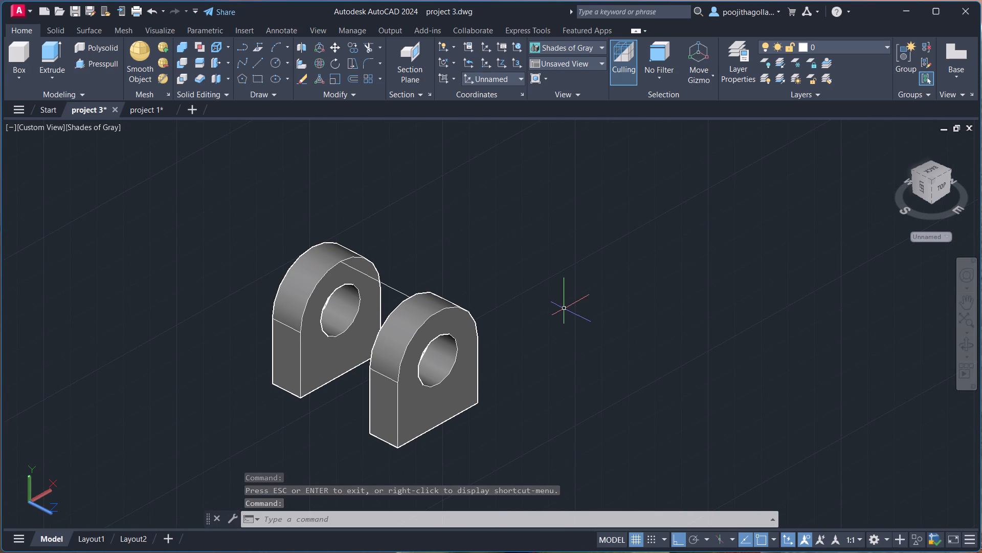
key("c")
key("Return")
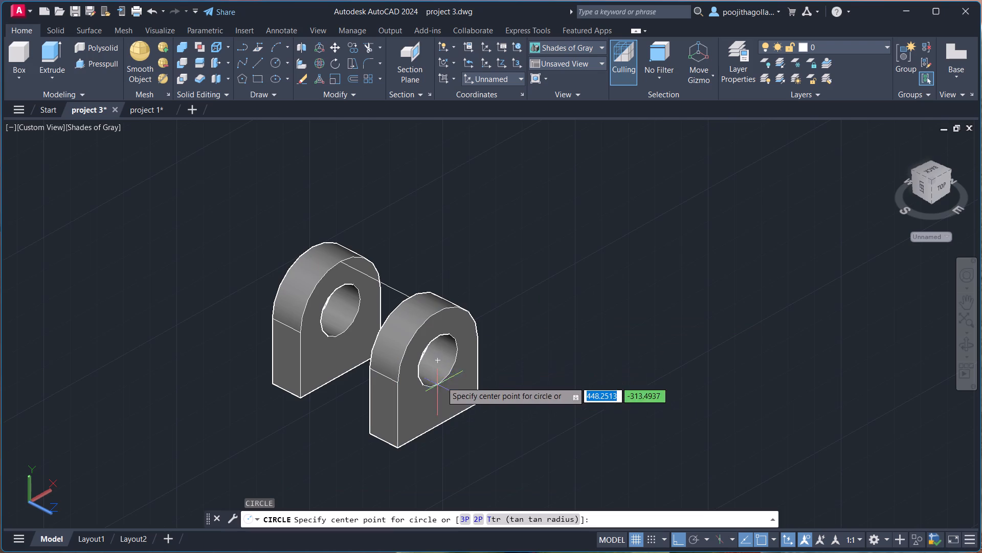
left_click(436, 364)
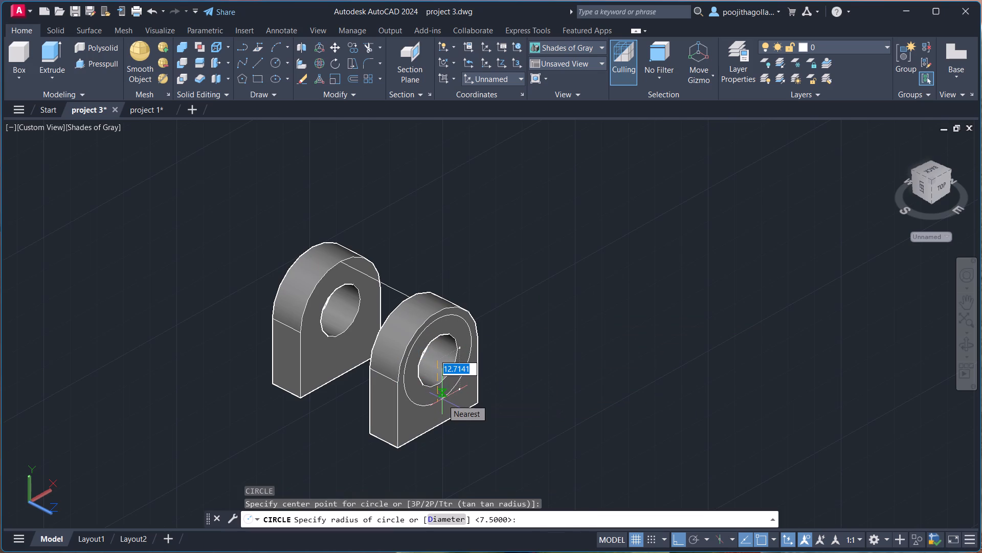
type("15")
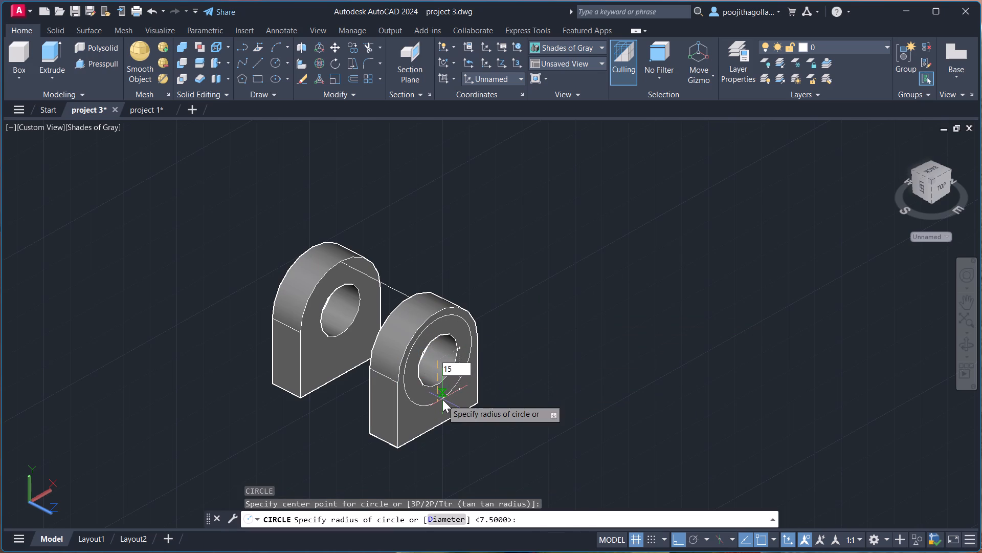
key("Return")
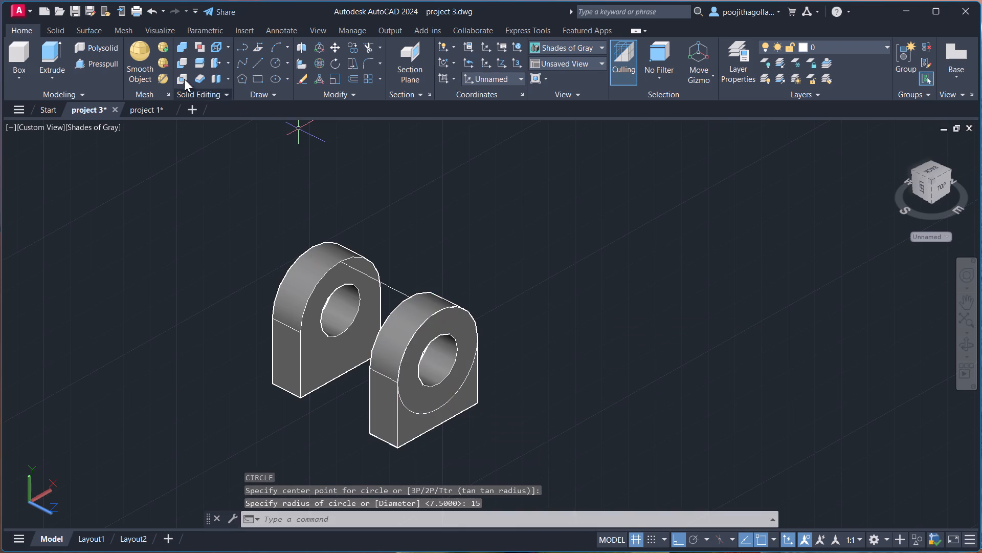
Presspull the ring between the radius-15 circle and the hole on the +Z lug outward by 4.
left_click(82, 61)
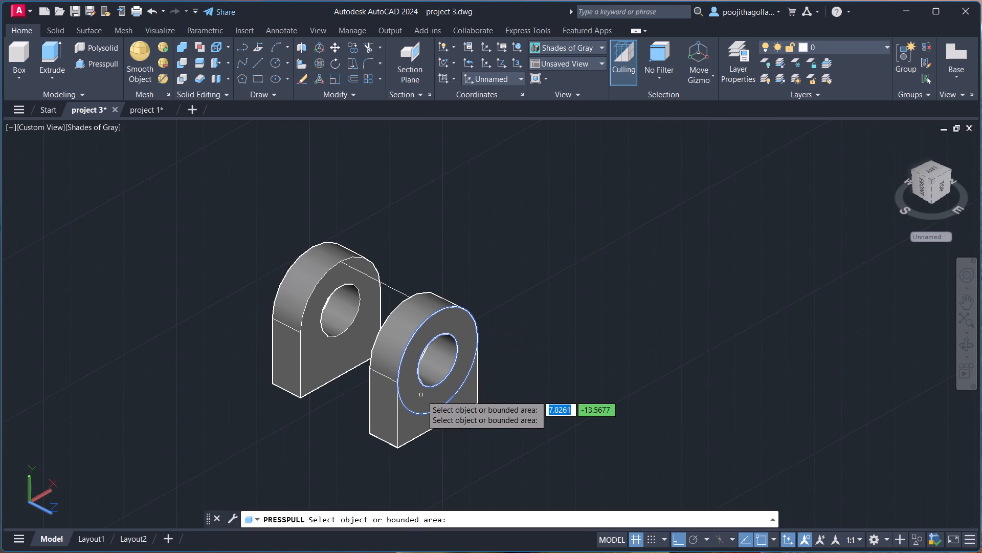
left_click_drag(421, 395, 426, 399)
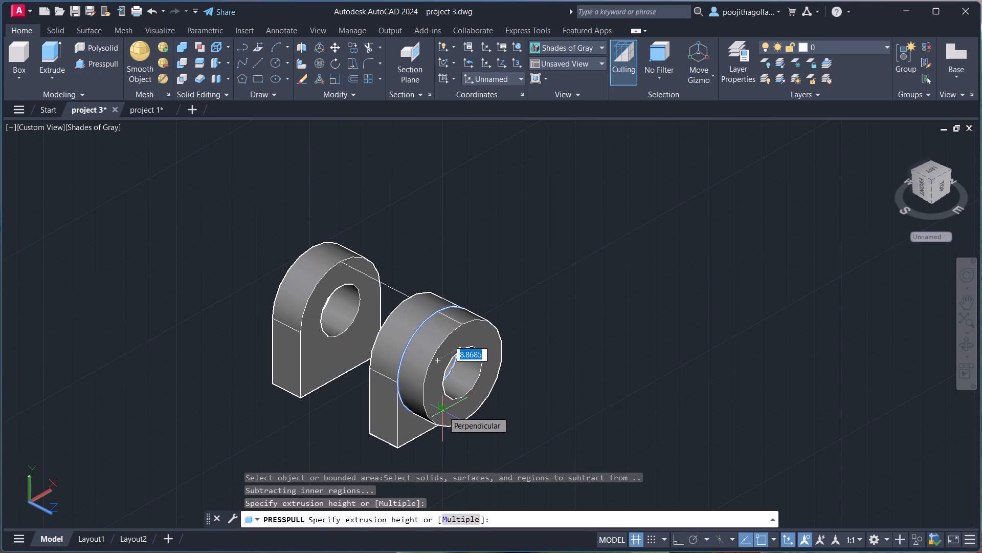
key("4")
key("Return")
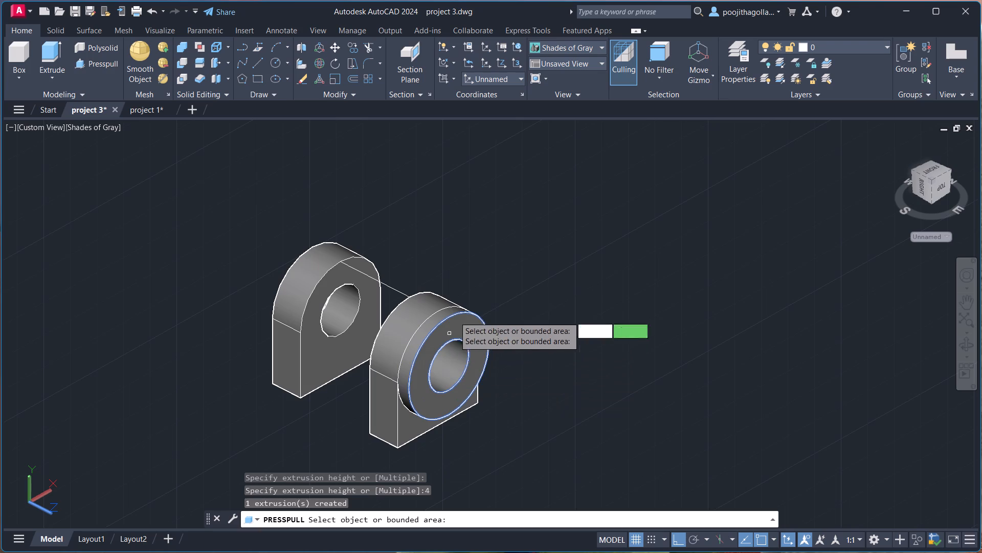
key("Escape")
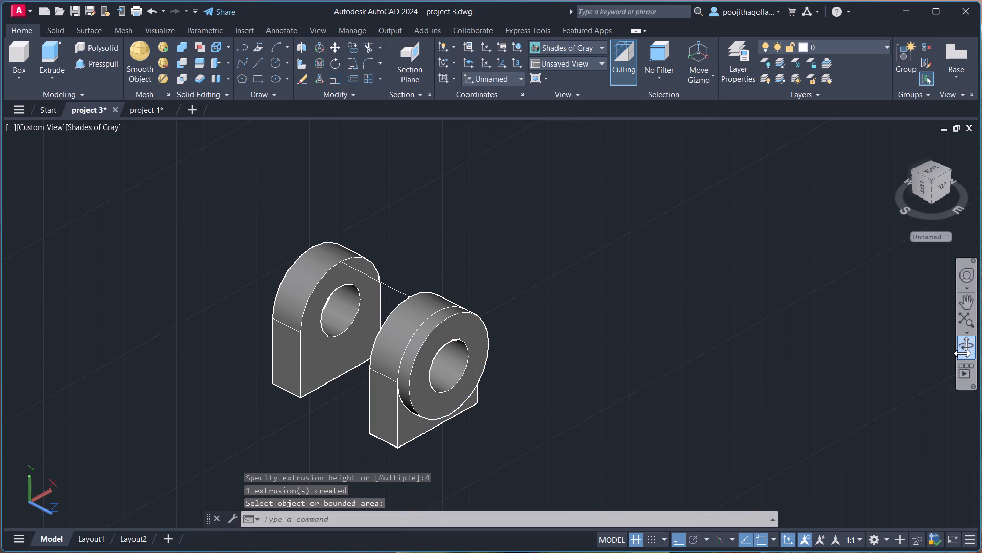
Draw a circle of radius 15 on the -Z lug's outer face, centred on its hole.
left_click(963, 352)
left_click_drag(511, 357, 664, 331)
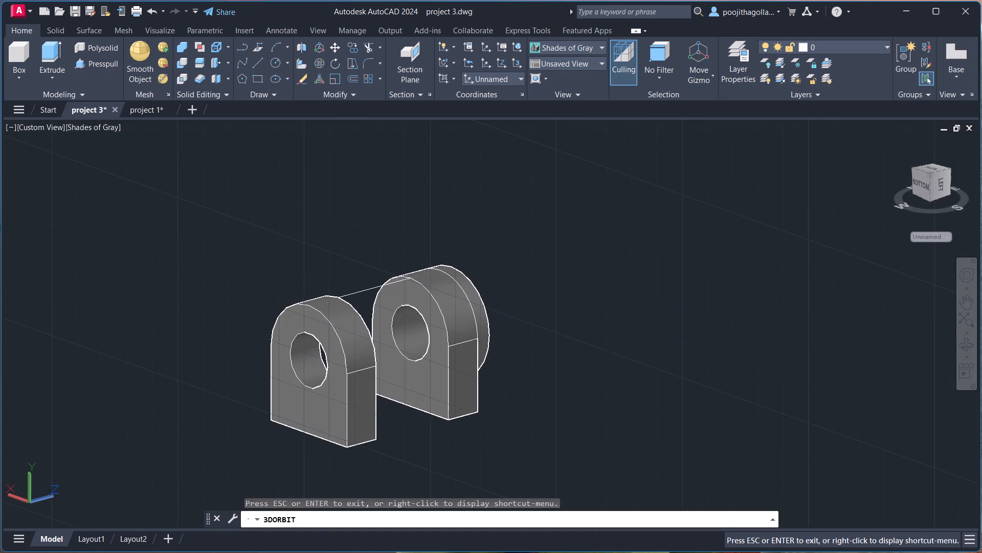
key("Escape")
key("c")
key("Return")
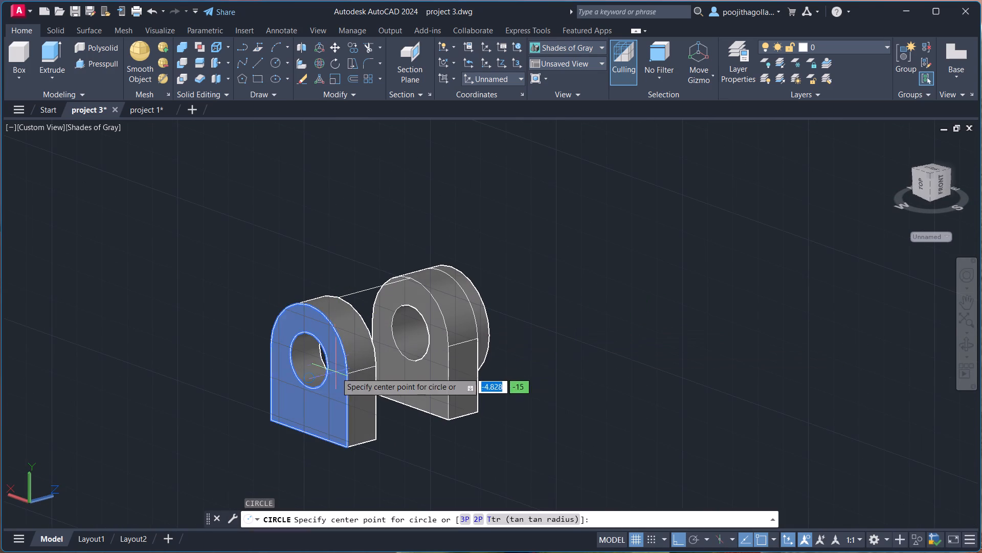
left_click(310, 364)
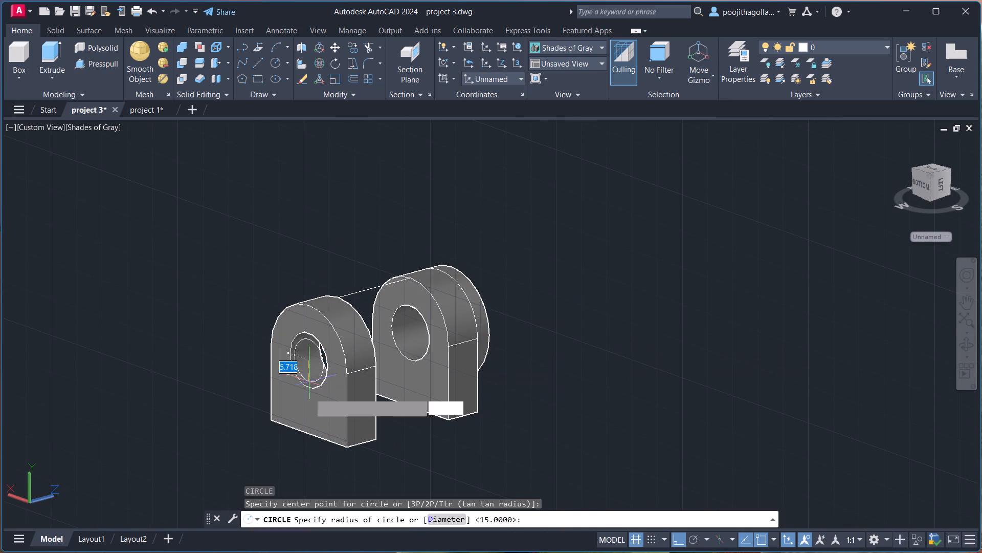
type("15")
key("Return")
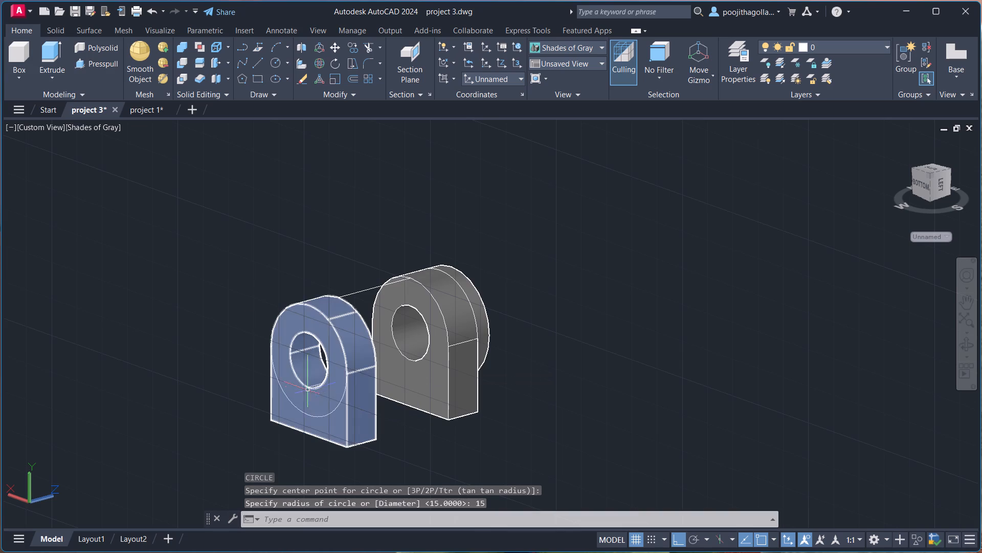
Presspull the ring between the radius-15 circle and the hole on the -Z lug outward by 4.
left_click(116, 63)
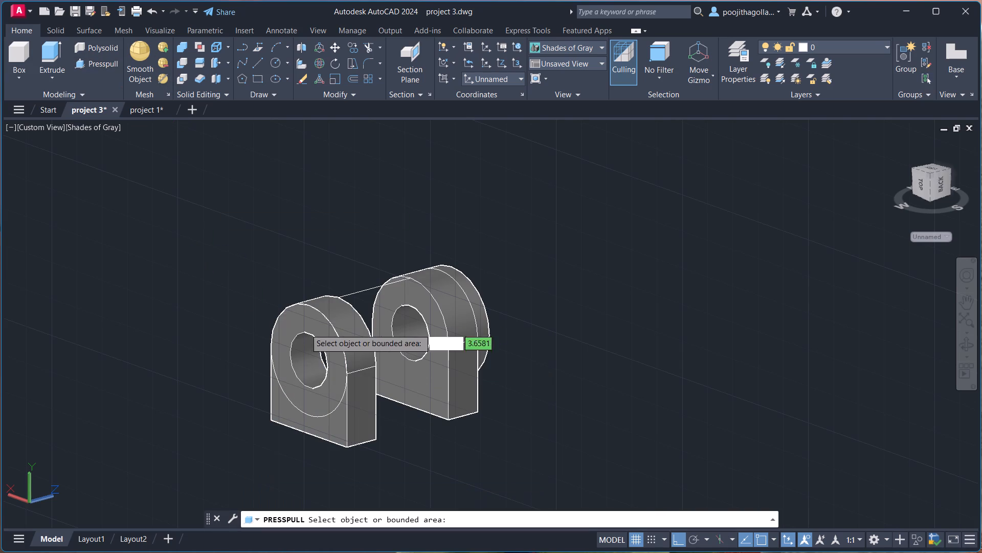
left_click(313, 325)
key("4")
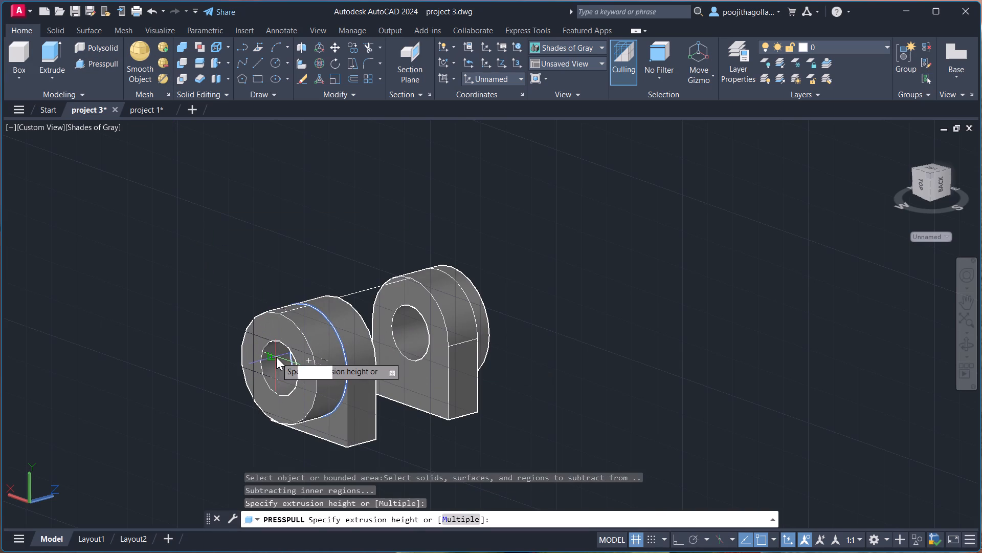
key("Return")
key("Escape")
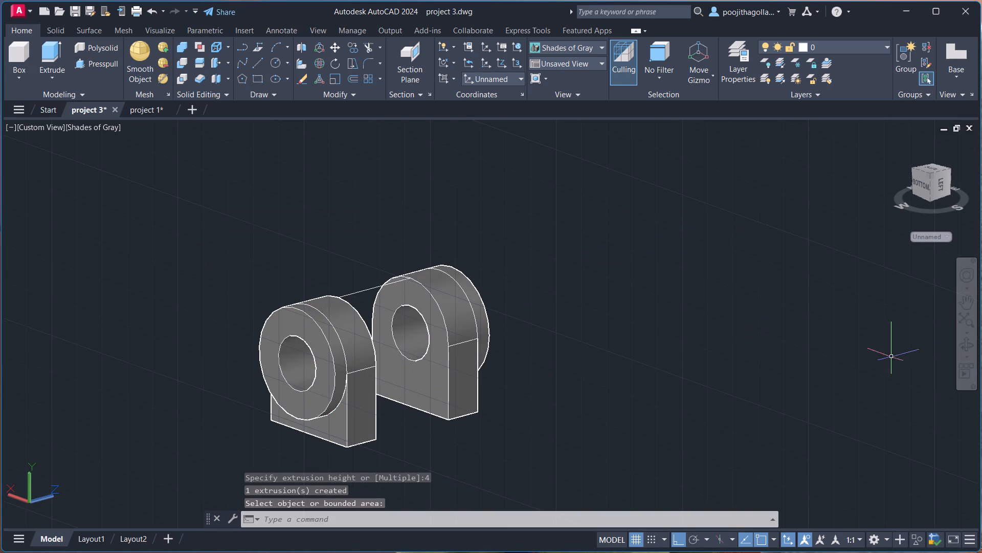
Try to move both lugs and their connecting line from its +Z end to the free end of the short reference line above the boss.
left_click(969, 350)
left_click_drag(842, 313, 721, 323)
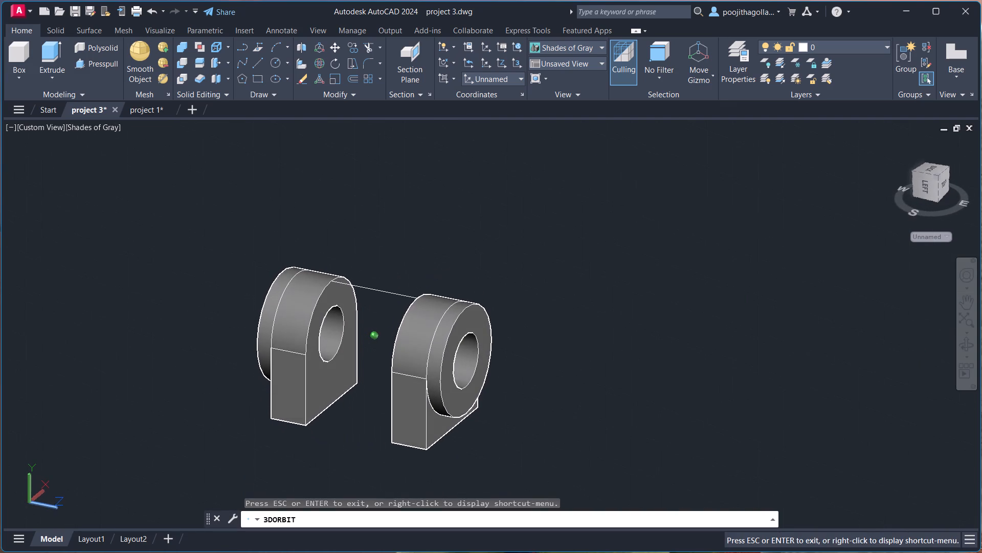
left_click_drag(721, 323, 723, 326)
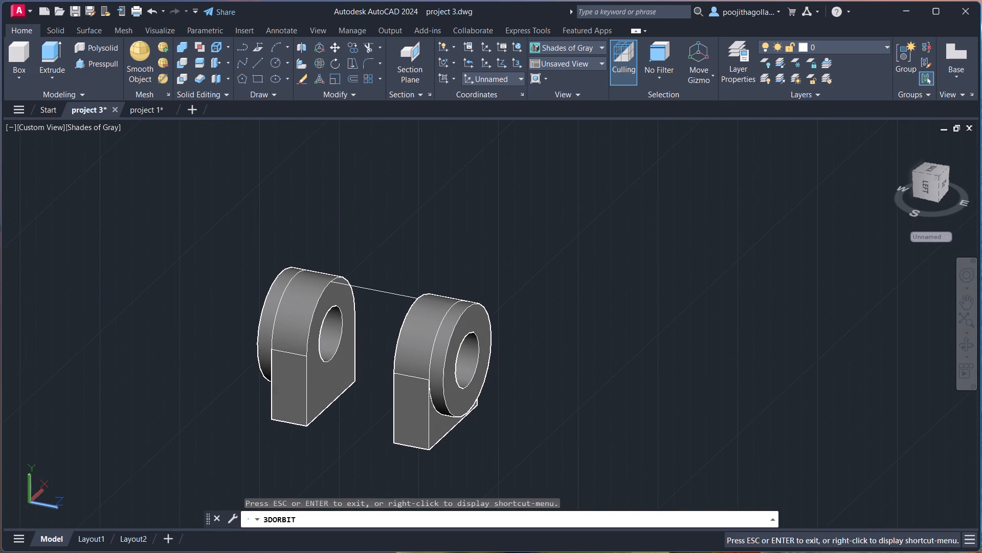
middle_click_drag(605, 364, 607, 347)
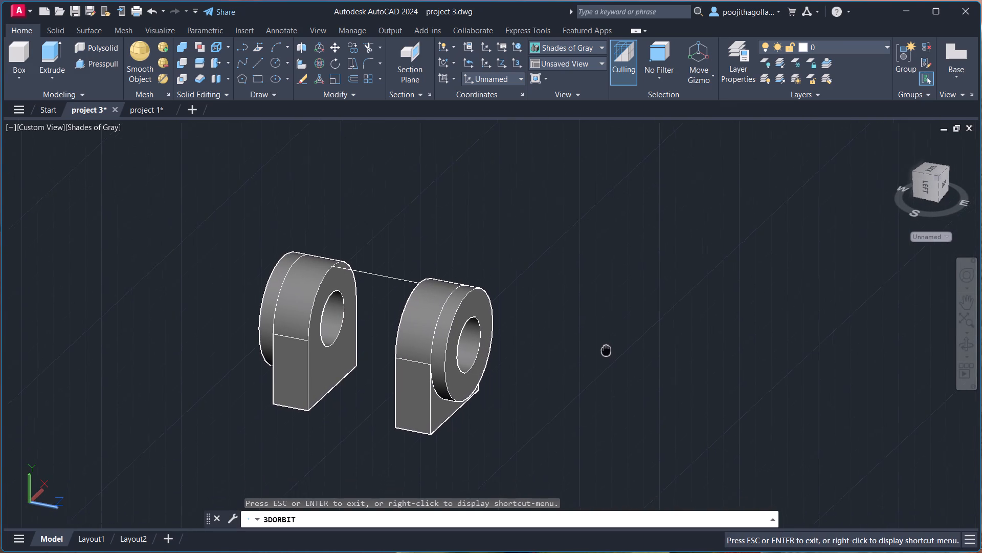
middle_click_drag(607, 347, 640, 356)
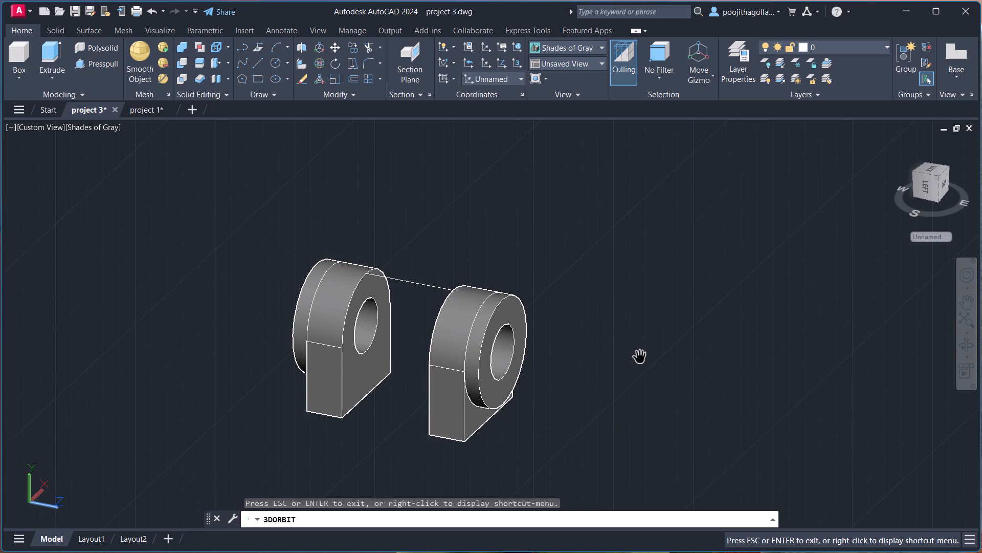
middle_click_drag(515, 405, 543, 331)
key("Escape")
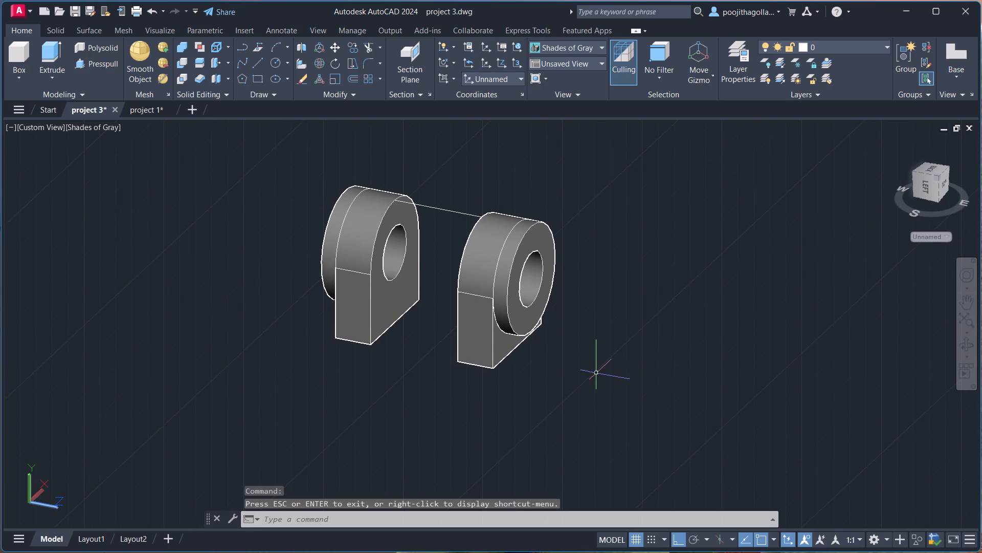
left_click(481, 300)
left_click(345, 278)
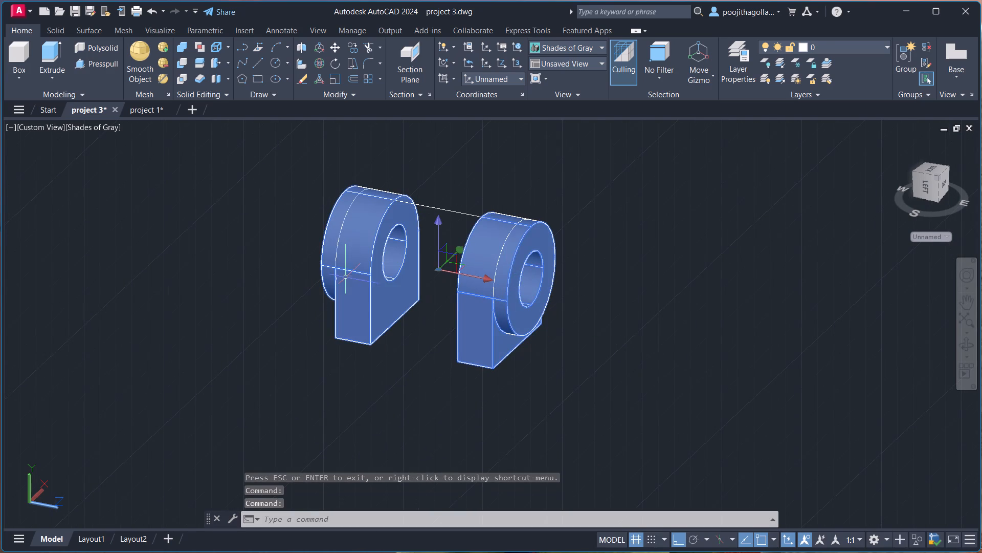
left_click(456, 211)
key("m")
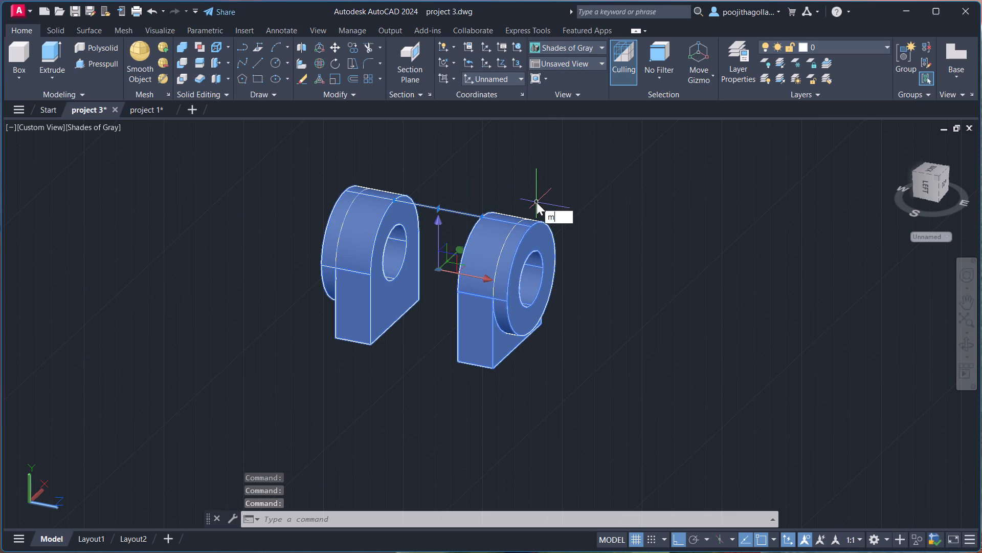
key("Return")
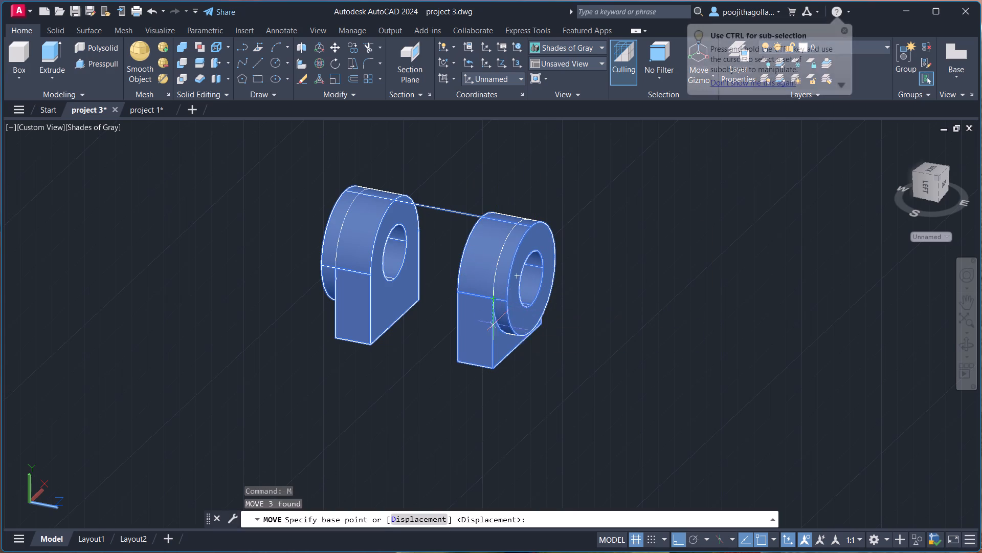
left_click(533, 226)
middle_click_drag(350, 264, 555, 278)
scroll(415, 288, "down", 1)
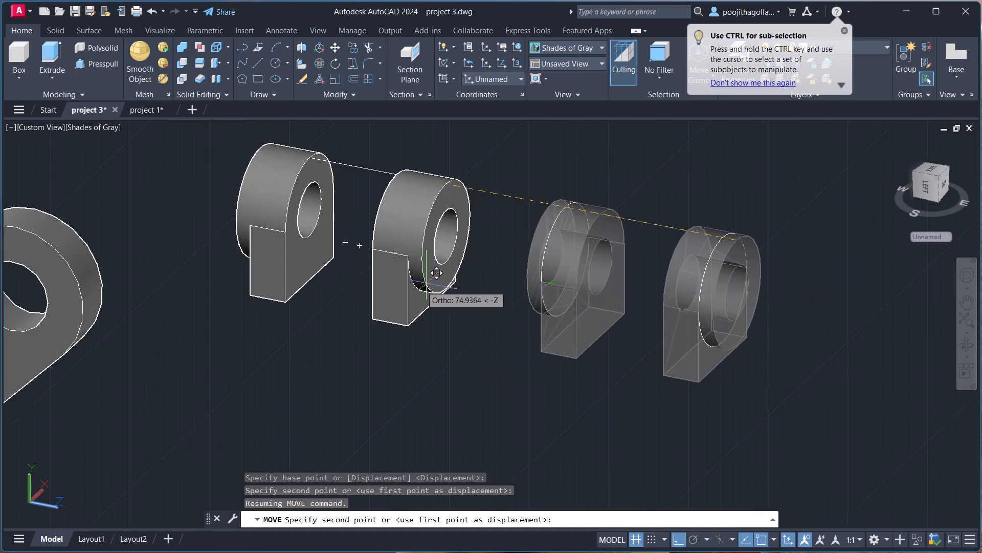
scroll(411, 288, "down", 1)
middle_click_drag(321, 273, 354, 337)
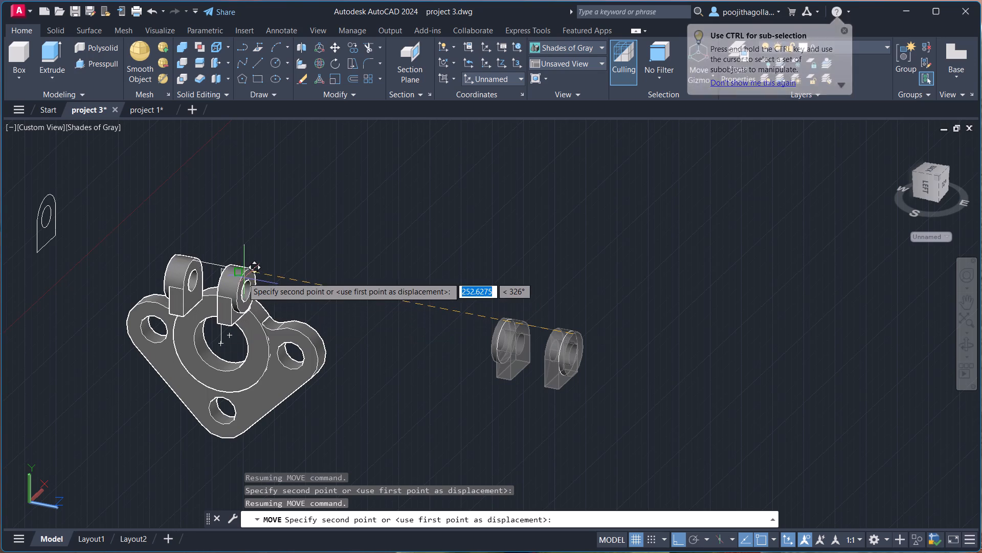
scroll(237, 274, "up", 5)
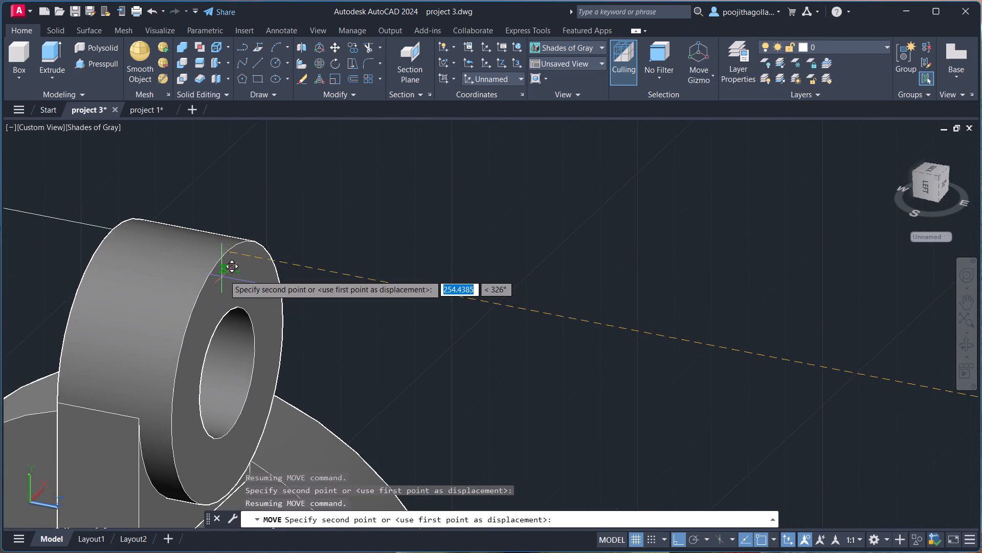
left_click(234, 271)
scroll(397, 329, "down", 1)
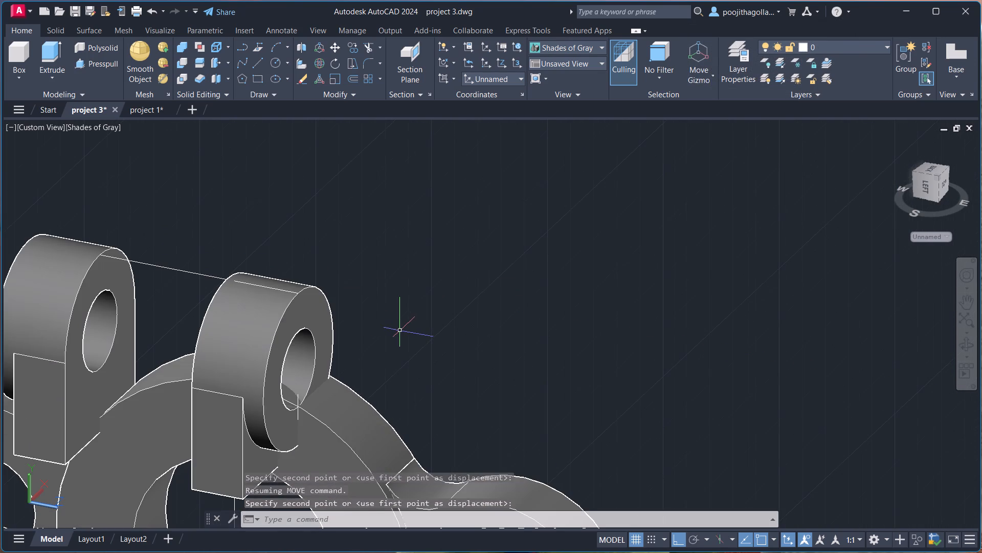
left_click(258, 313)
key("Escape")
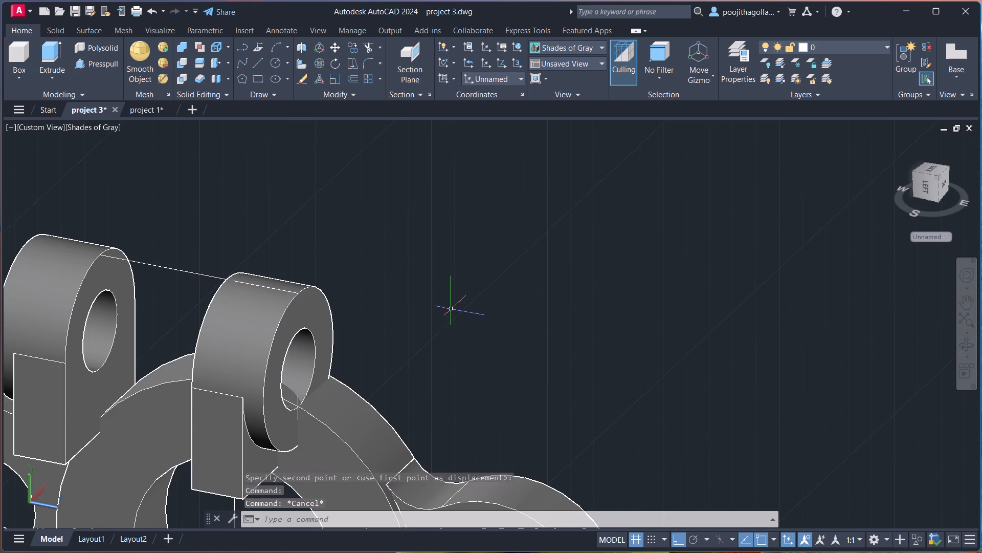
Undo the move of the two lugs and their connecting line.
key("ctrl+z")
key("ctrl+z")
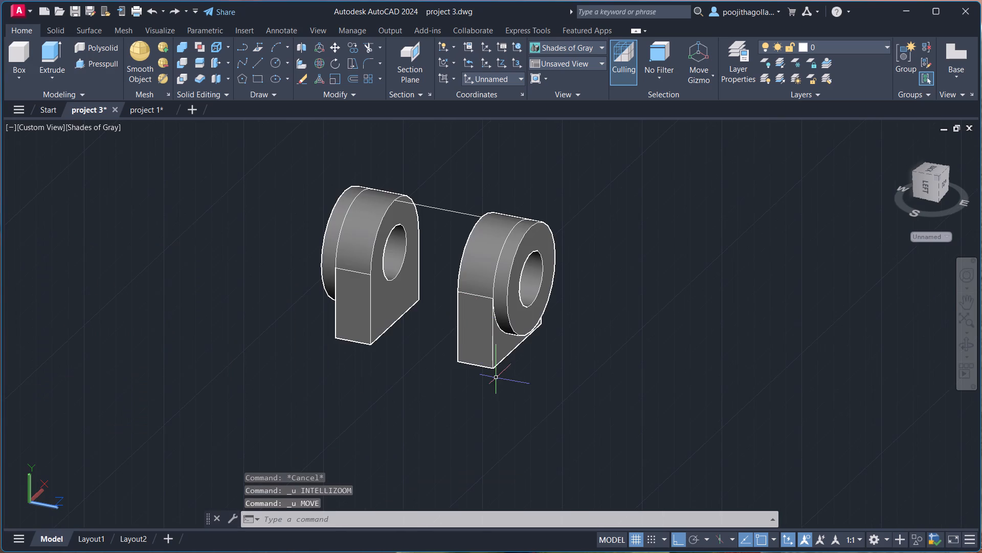
Erase the short vertical reference line on the central boss, below the free end of the Z-direction reference line.
middle_click_drag(475, 384, 451, 335)
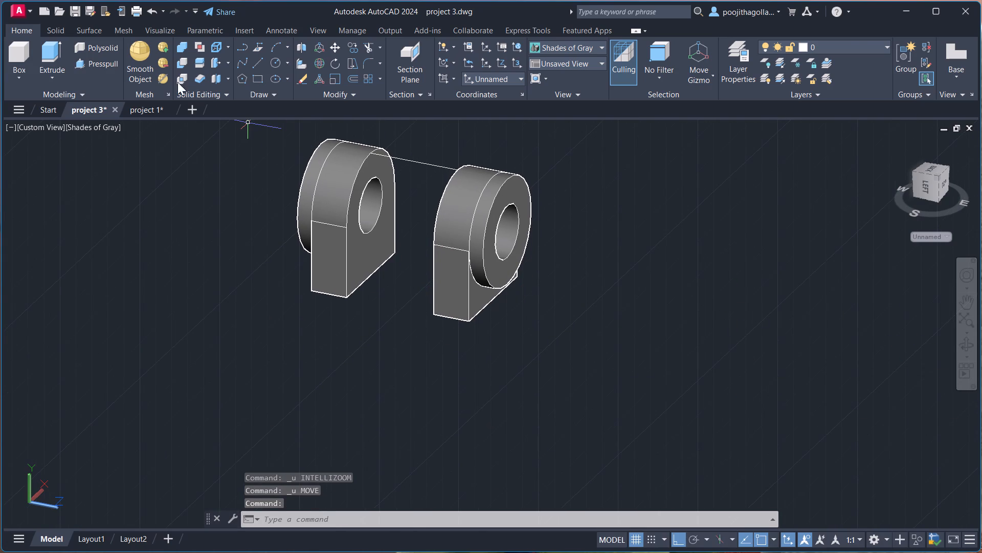
scroll(113, 167, "down", 2)
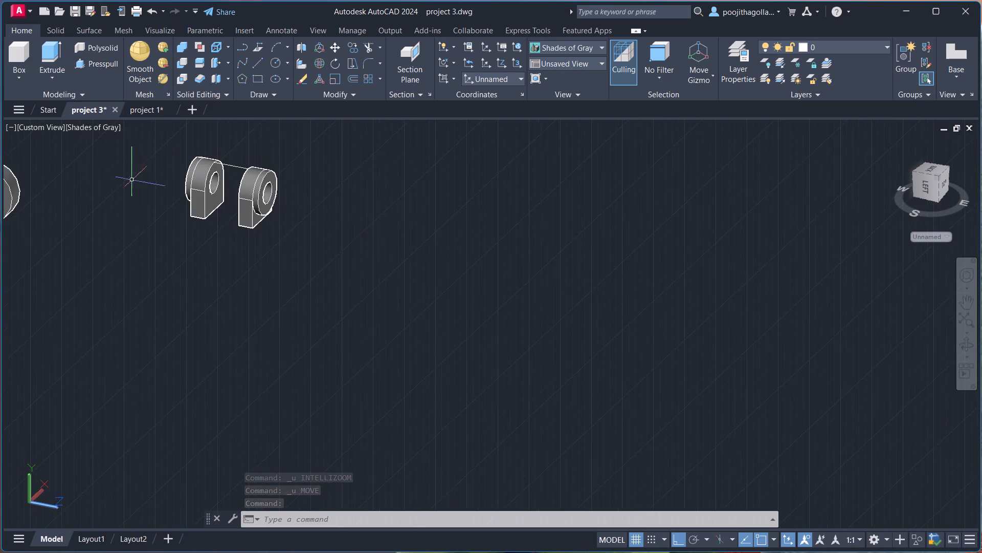
middle_click_drag(126, 282, 525, 401)
scroll(393, 284, "up", 2)
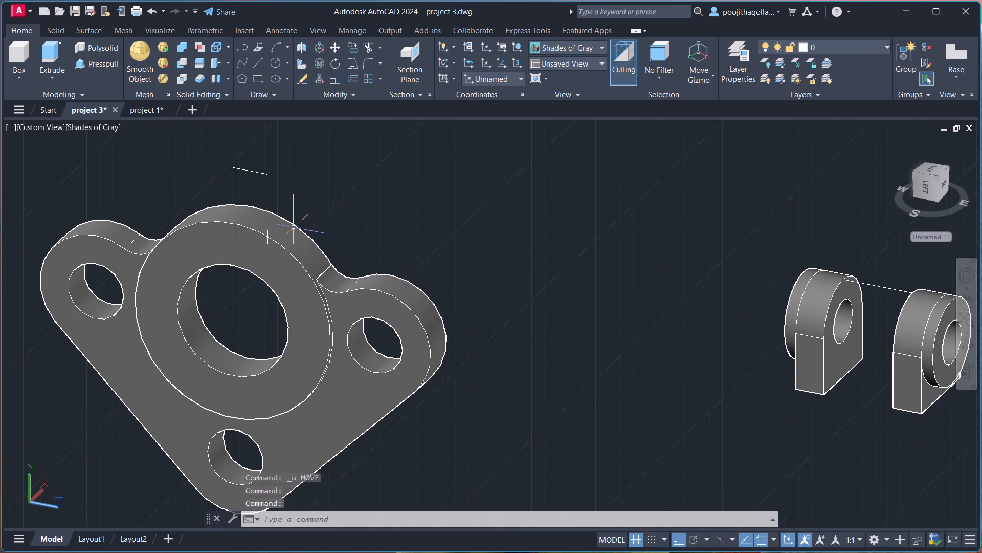
scroll(293, 225, "up", 3)
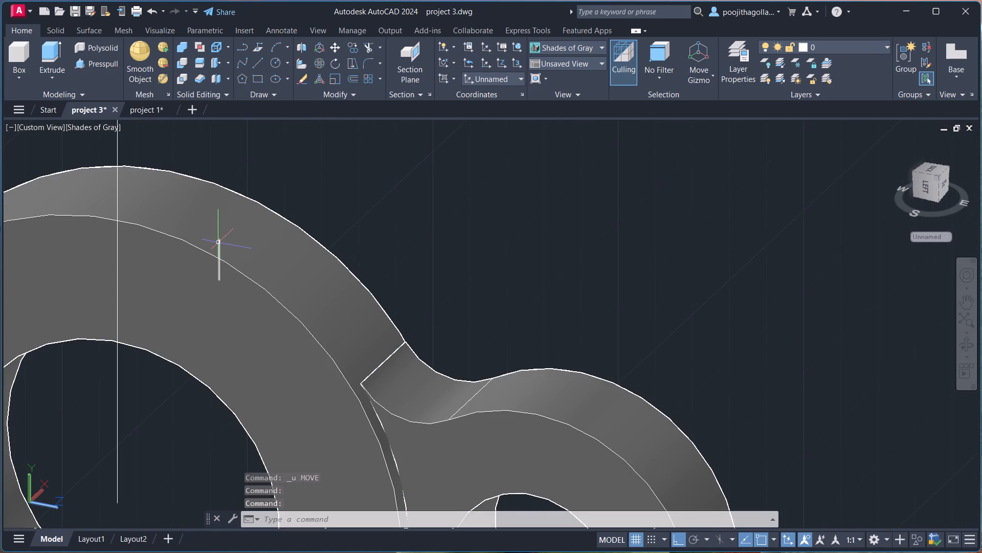
left_click(218, 243)
key("Delete")
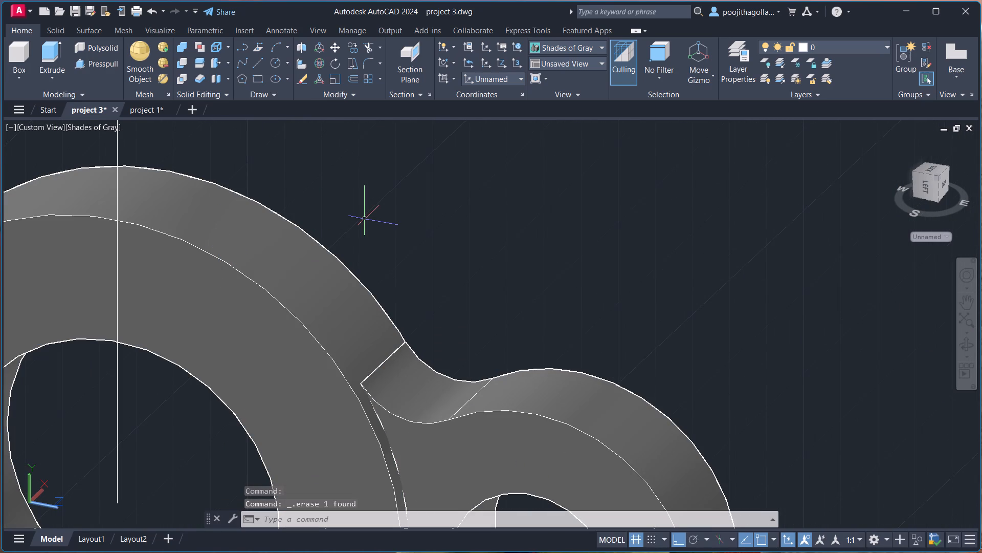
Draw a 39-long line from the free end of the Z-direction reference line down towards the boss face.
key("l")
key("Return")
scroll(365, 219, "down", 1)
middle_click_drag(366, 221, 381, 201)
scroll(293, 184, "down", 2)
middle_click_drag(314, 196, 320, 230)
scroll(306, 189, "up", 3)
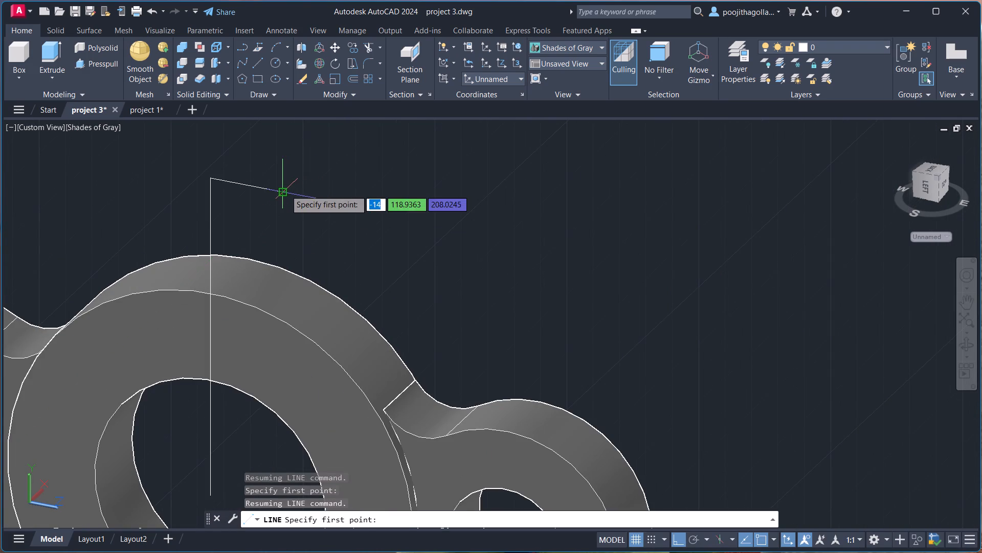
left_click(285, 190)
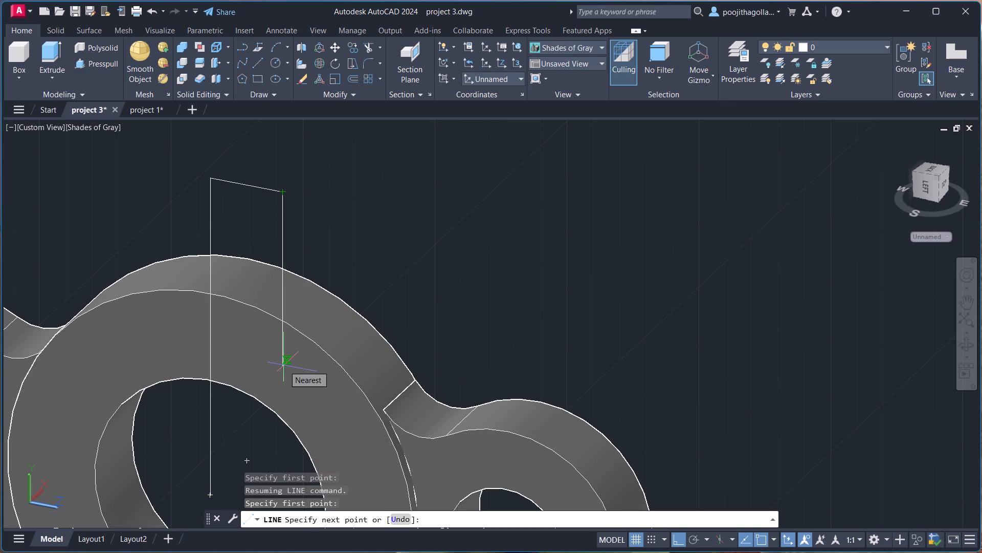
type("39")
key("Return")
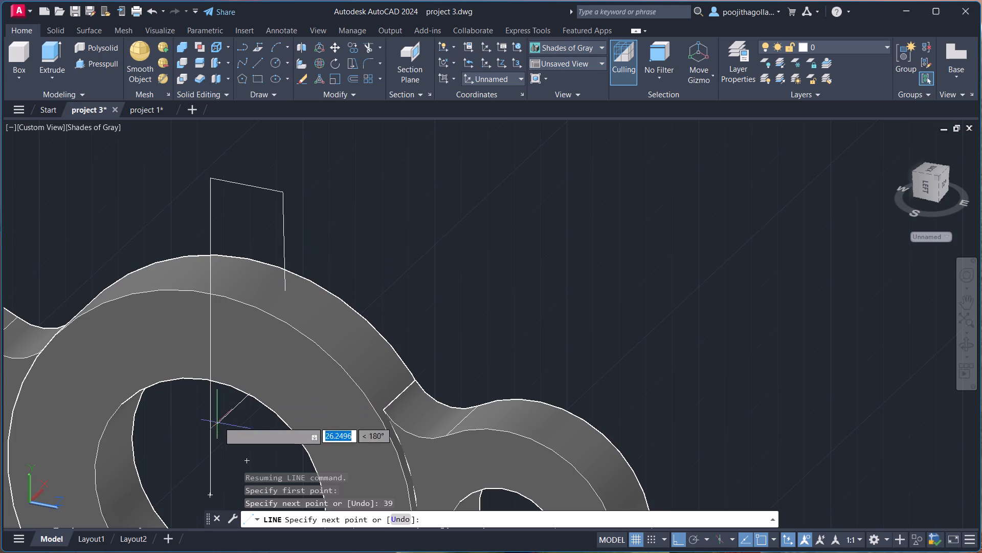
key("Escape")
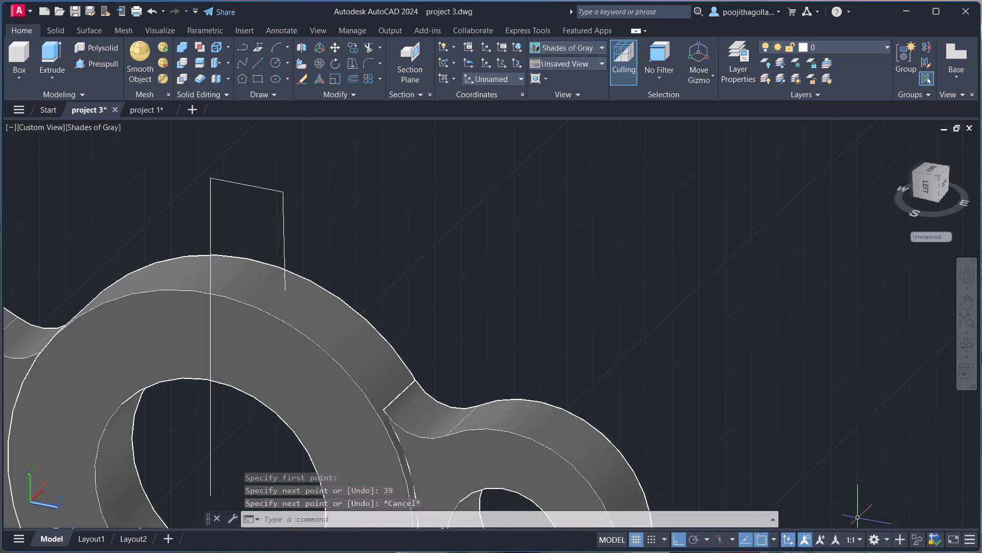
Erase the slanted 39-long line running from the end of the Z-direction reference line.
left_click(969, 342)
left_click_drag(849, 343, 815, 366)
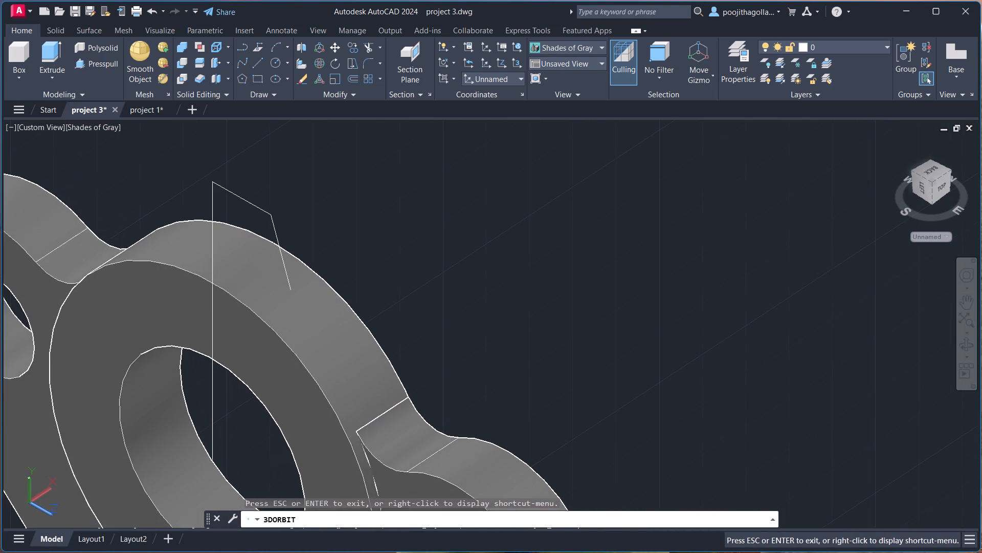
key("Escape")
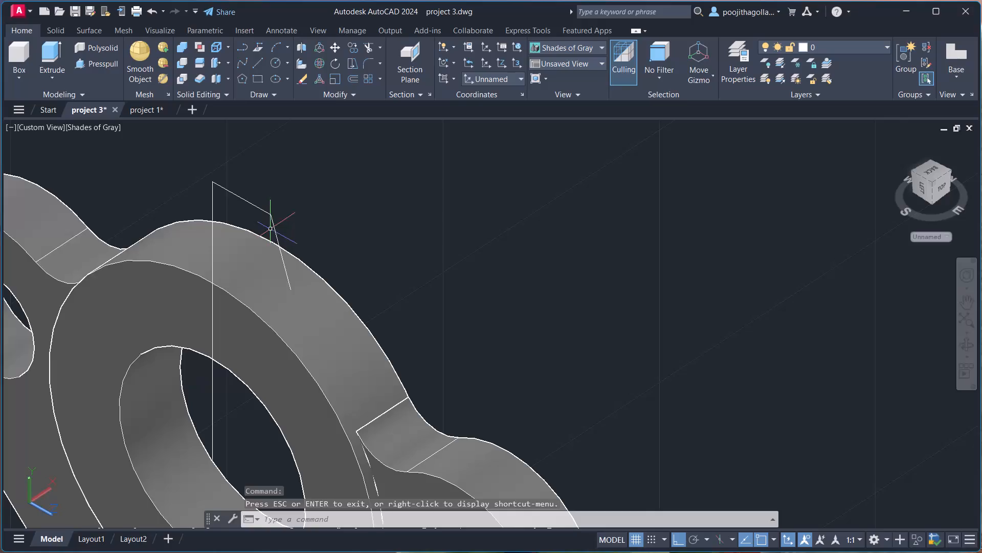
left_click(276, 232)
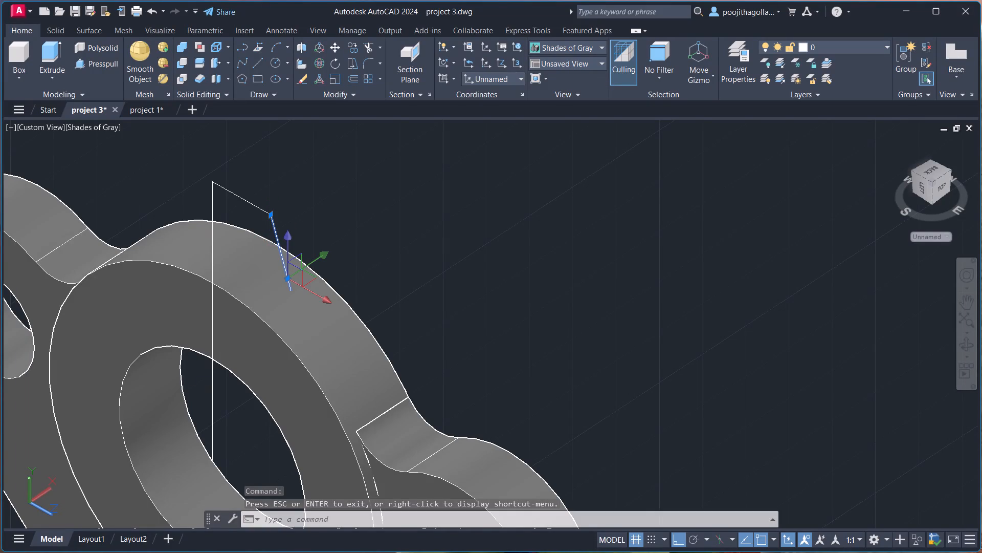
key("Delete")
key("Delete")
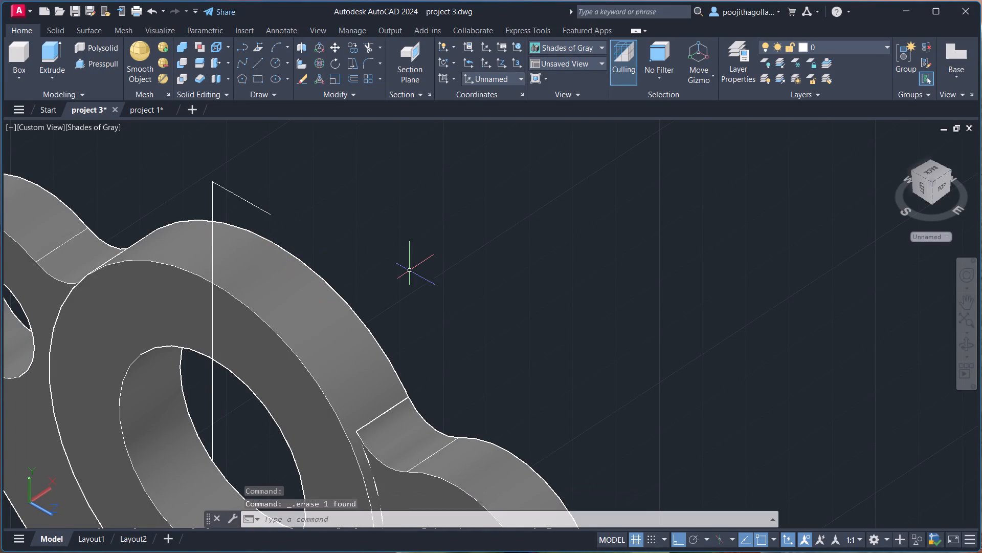
Draw a 25-long line straight down along -Y from the free end of the Z-direction reference line above the boss.
key("l")
key("Return")
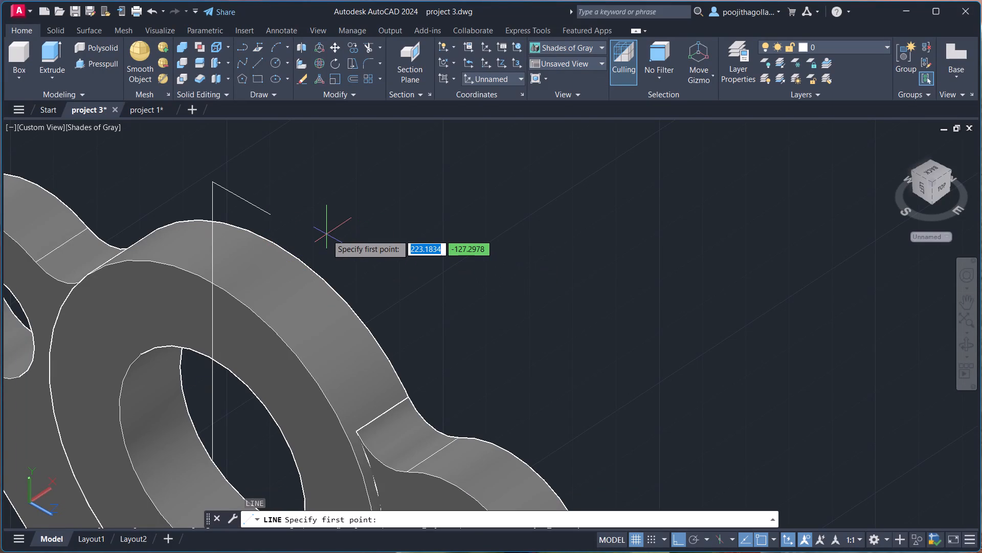
left_click(268, 217)
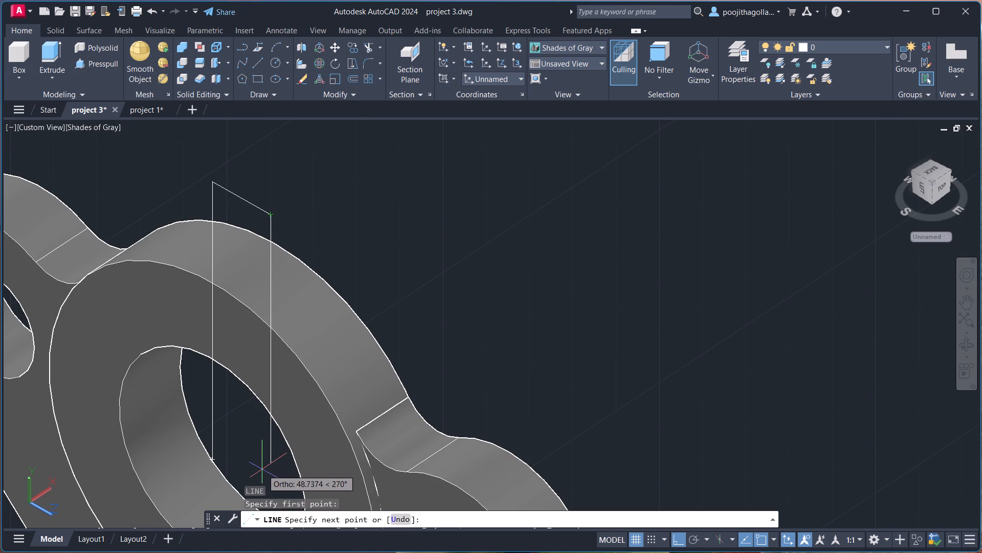
type("39")
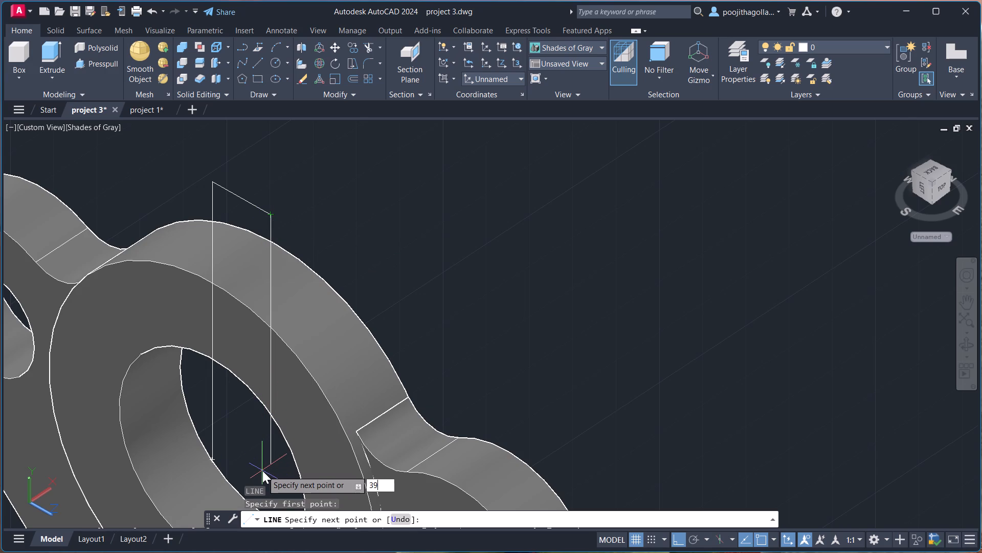
key("Return")
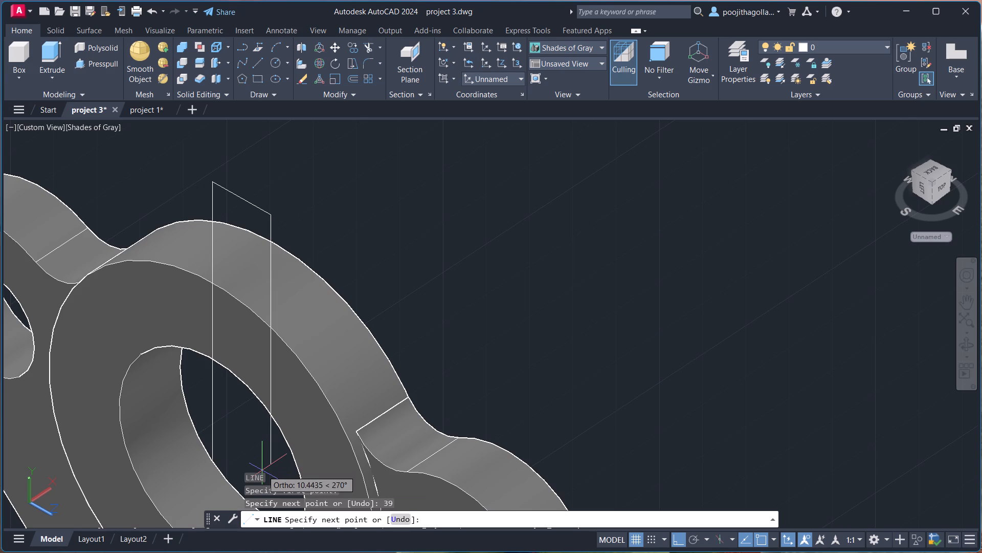
key("ctrl+z")
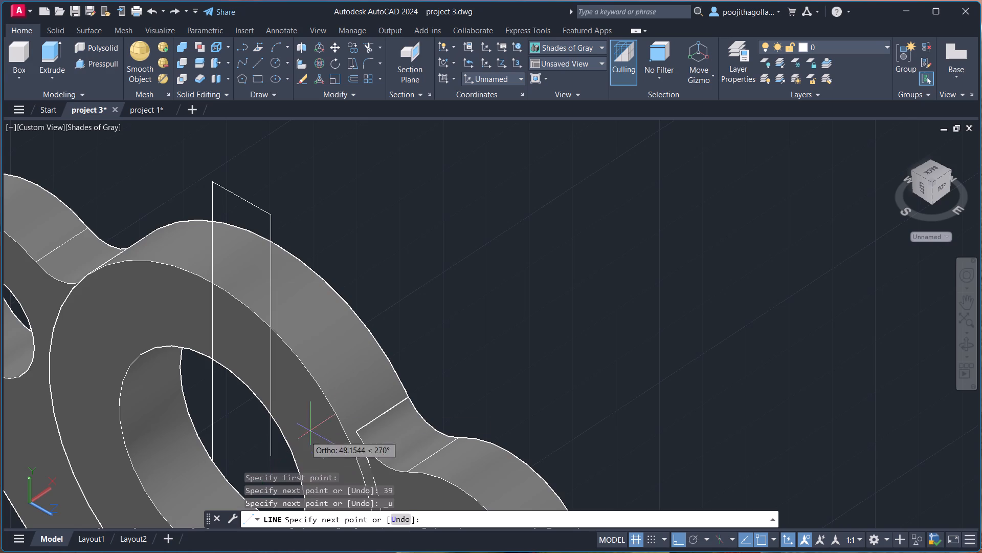
type("25")
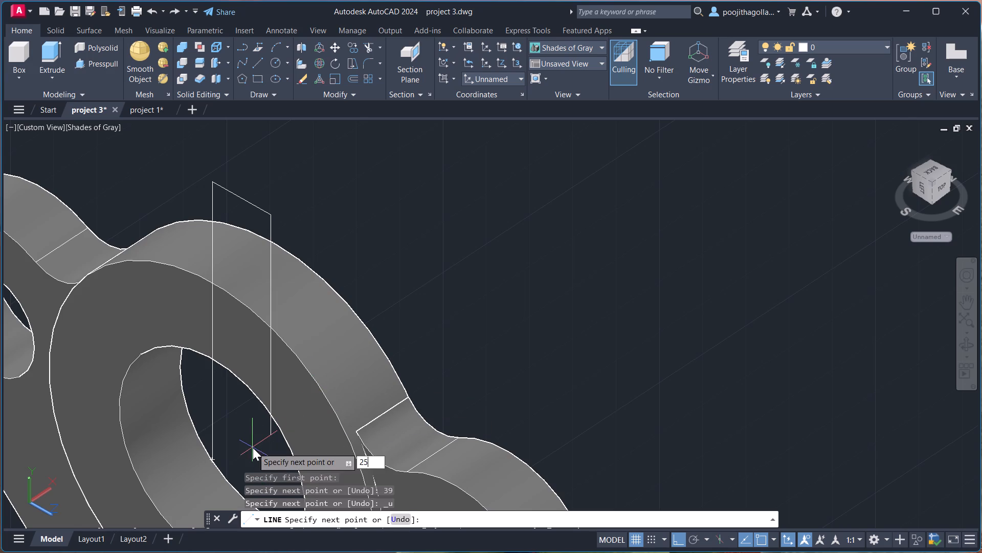
key("Return")
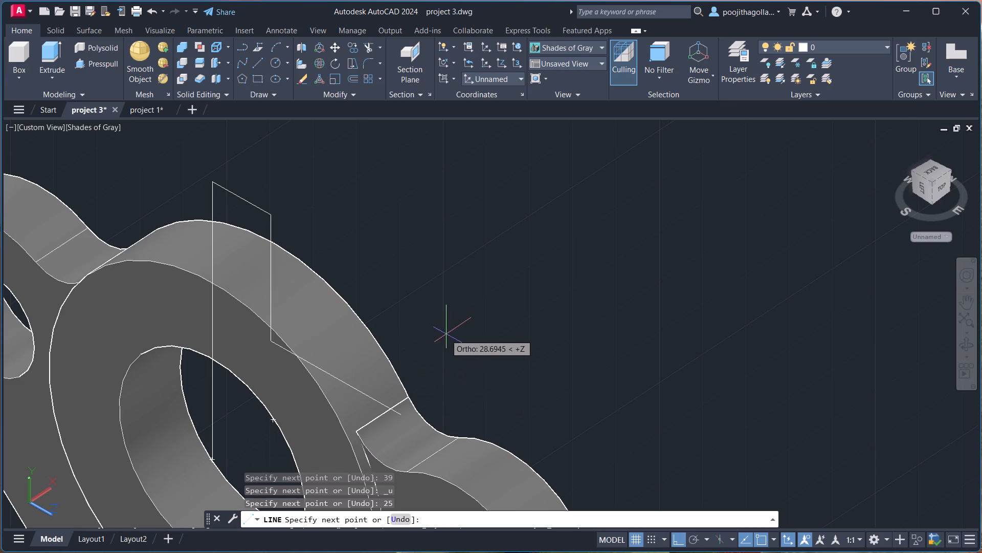
key("Escape")
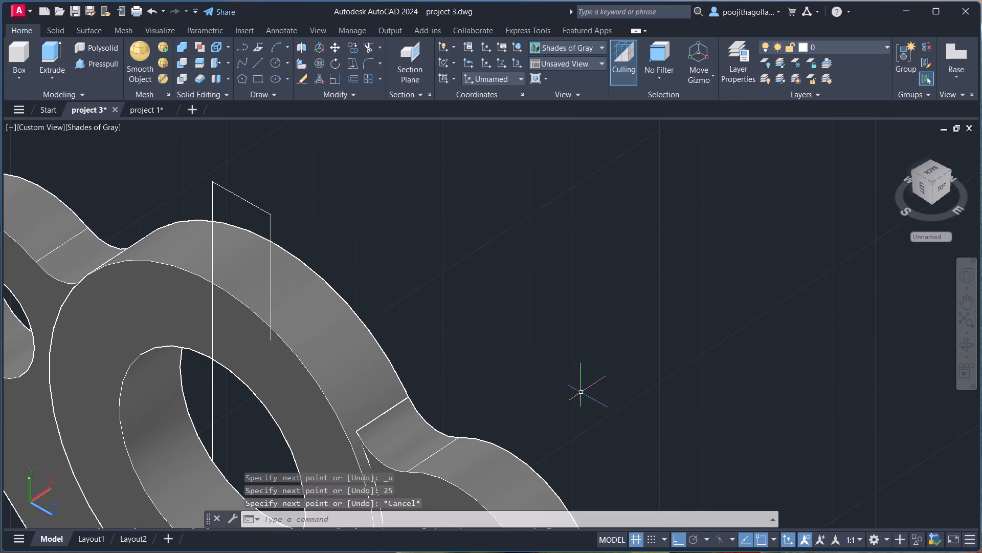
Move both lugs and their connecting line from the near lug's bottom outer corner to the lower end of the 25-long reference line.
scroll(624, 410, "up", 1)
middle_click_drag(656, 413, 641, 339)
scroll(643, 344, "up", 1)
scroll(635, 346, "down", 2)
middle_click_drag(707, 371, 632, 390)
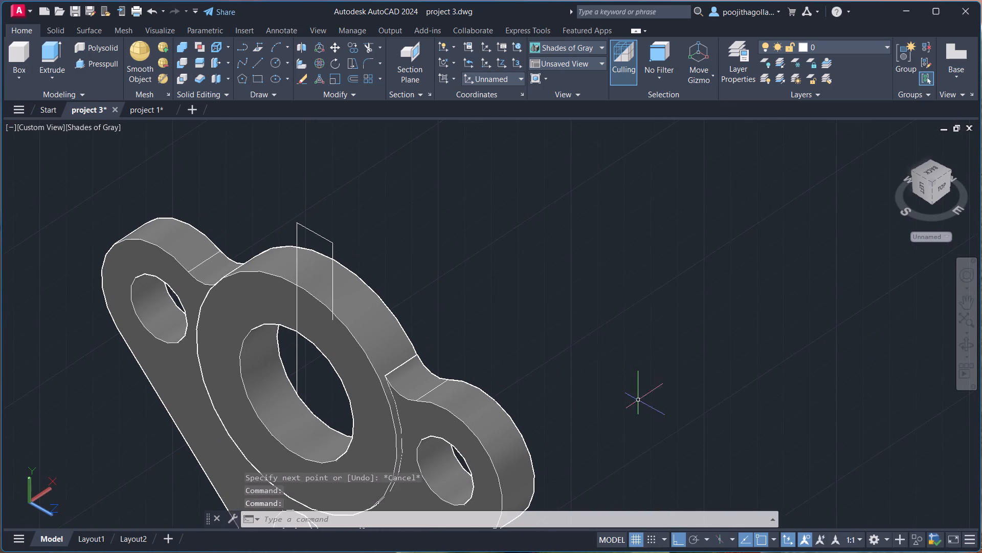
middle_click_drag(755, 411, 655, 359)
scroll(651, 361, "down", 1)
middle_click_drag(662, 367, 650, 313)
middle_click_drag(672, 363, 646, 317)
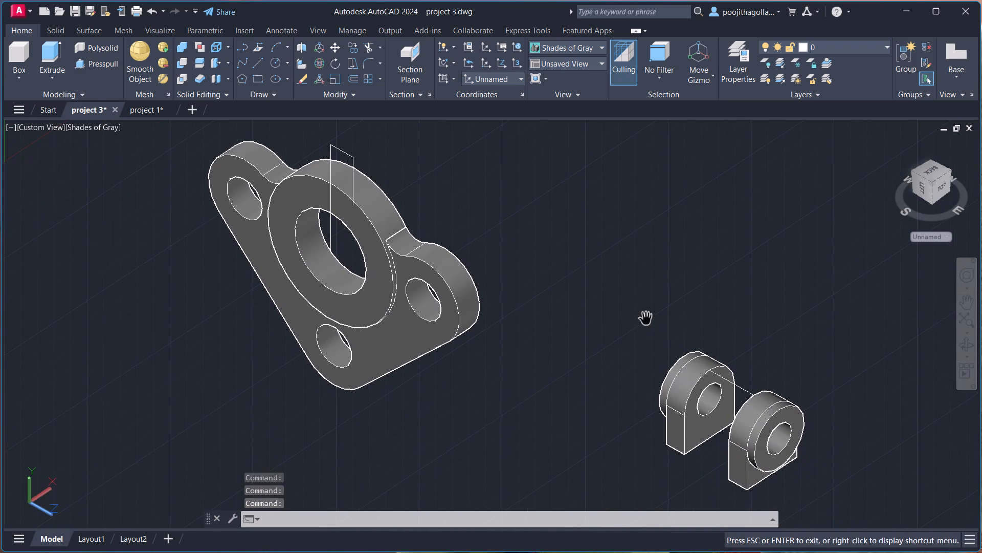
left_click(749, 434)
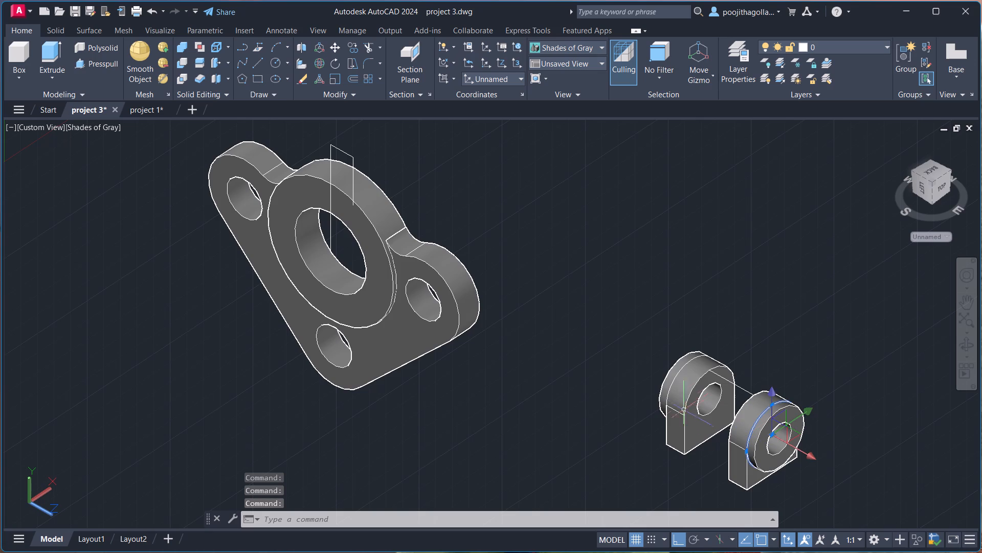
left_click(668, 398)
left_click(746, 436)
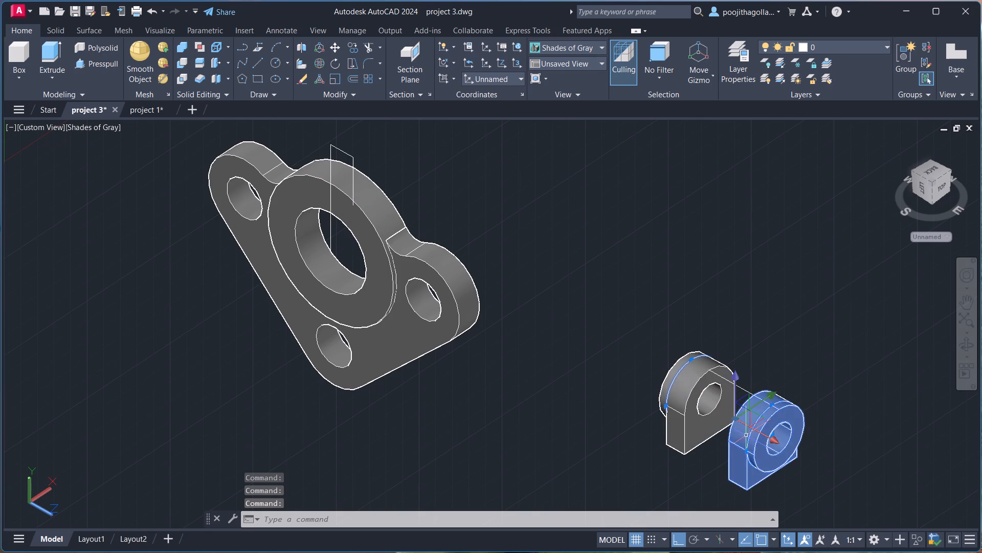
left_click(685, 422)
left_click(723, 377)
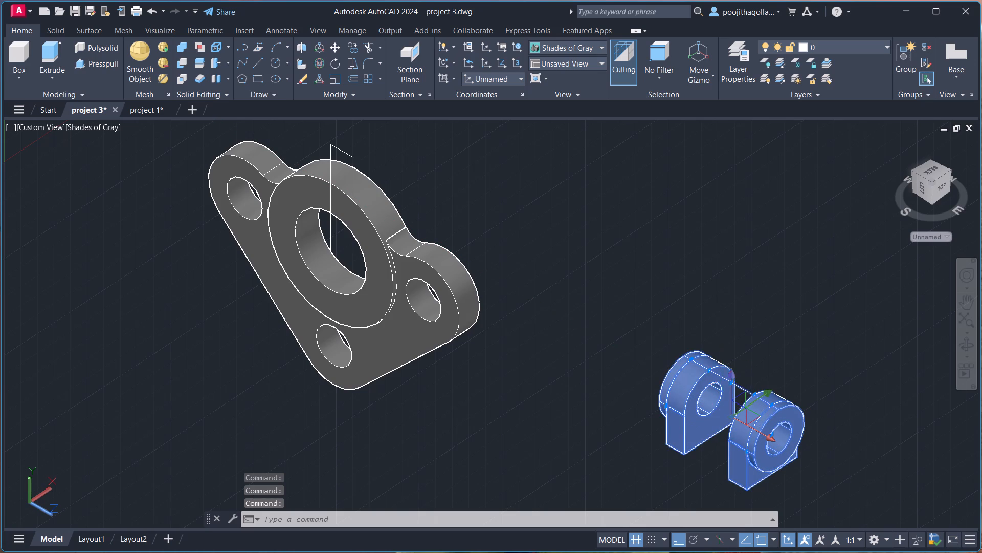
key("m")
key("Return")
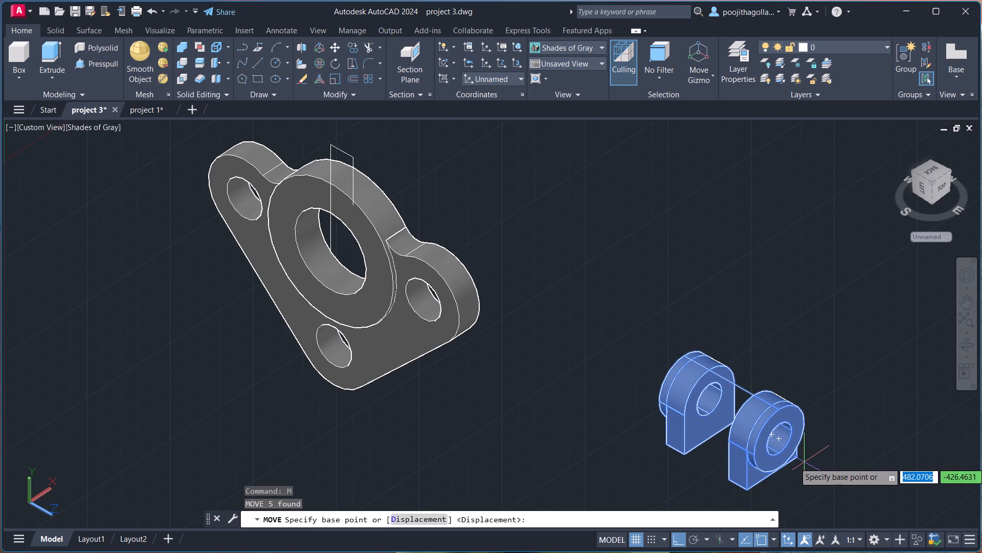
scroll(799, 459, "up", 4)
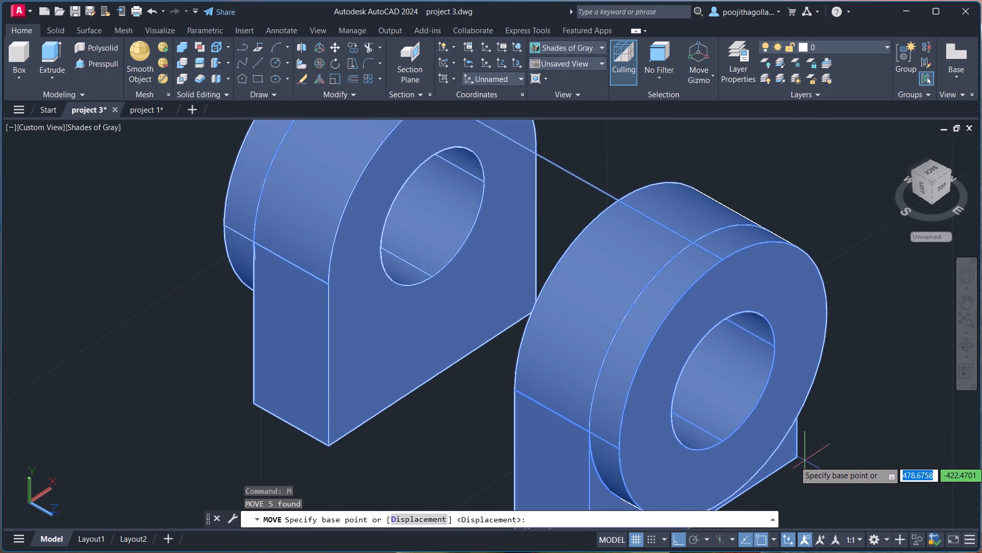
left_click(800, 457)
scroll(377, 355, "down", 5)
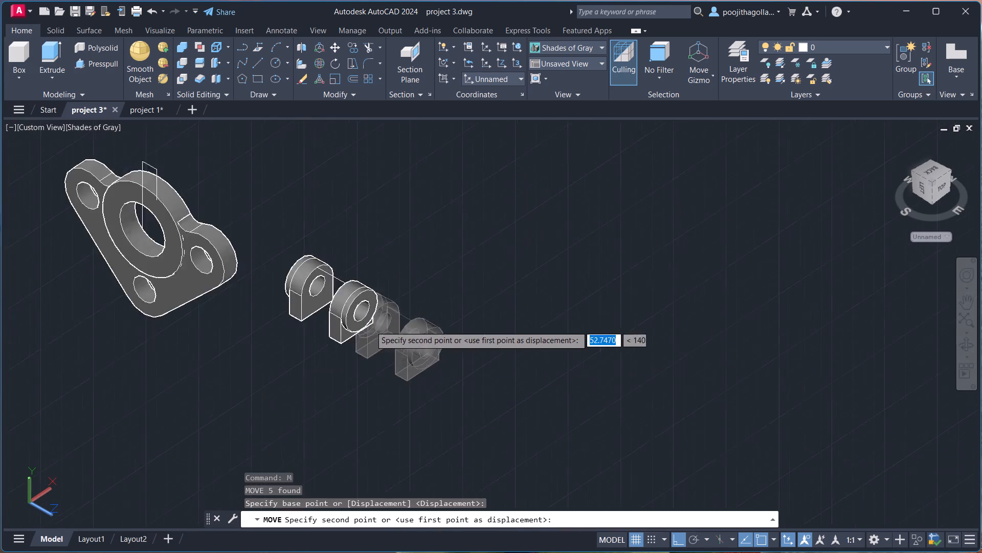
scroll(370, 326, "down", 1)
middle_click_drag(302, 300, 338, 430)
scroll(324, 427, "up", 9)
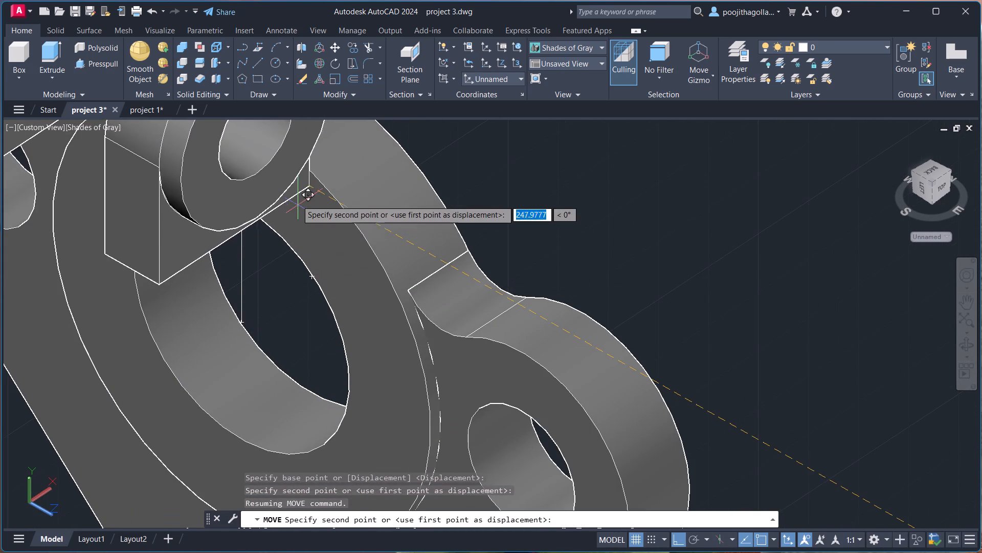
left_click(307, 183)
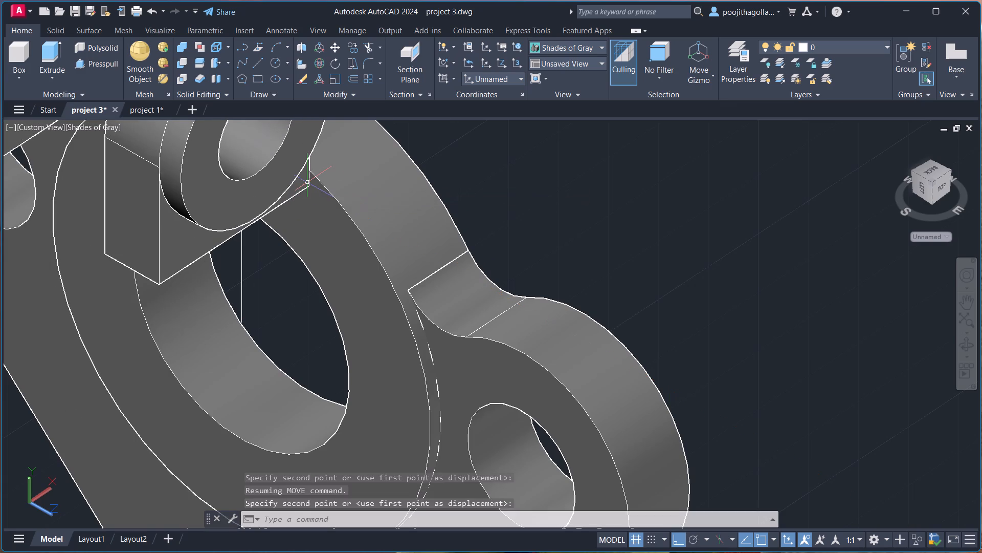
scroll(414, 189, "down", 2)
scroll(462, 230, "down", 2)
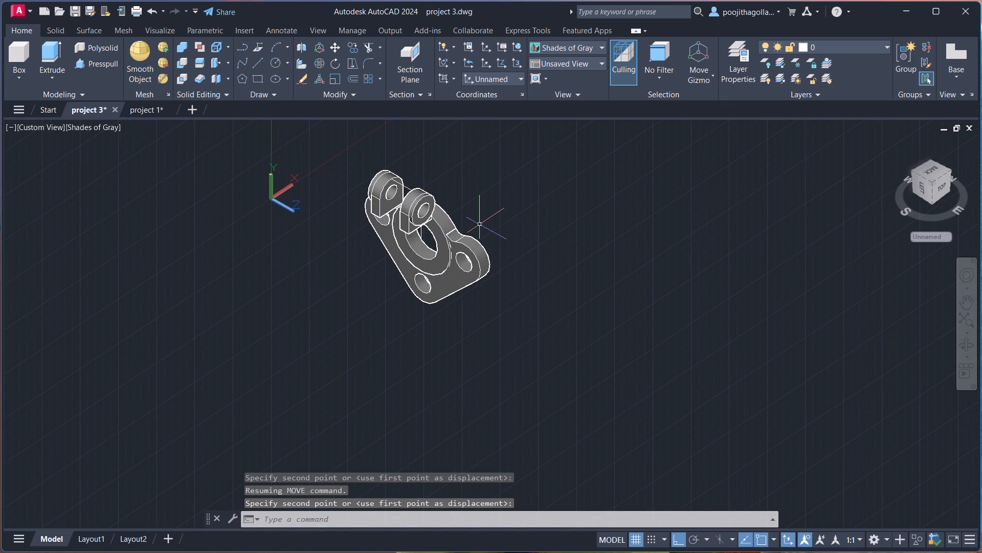
Orbit around the model and examine how the two lugs sit relative to the central boss.
key("Escape")
left_click(970, 352)
left_click_drag(552, 337, 568, 339)
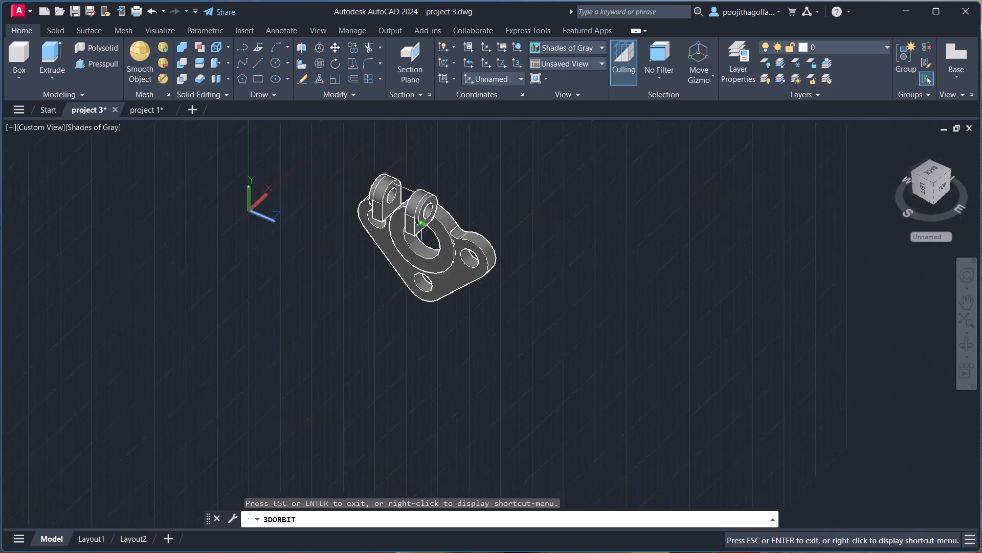
left_click_drag(568, 339, 639, 261)
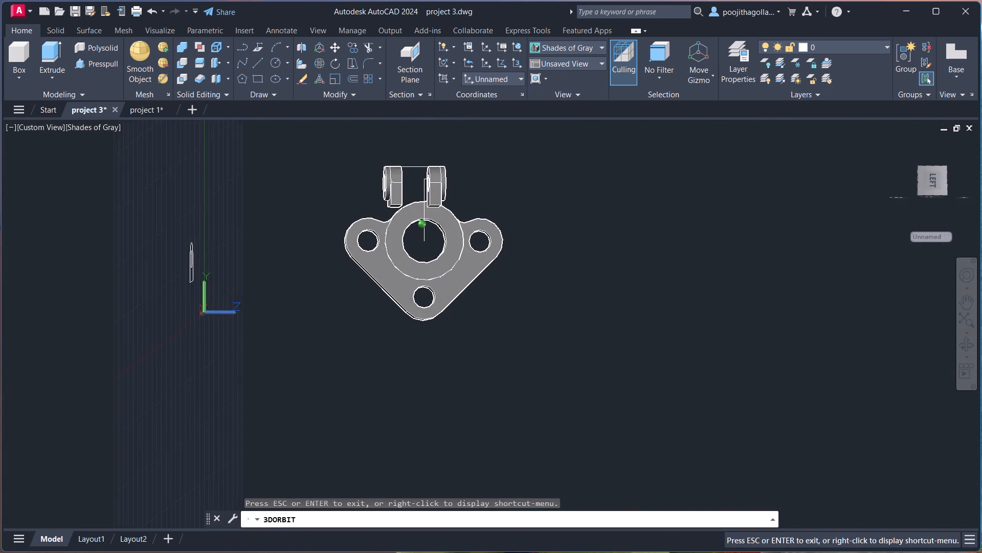
left_click_drag(639, 261, 624, 275)
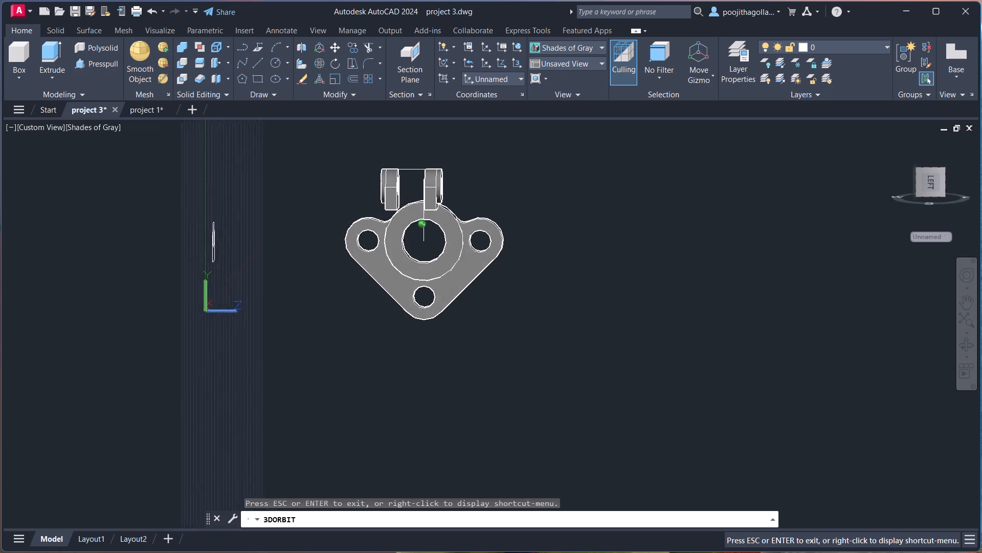
left_click_drag(624, 275, 477, 332)
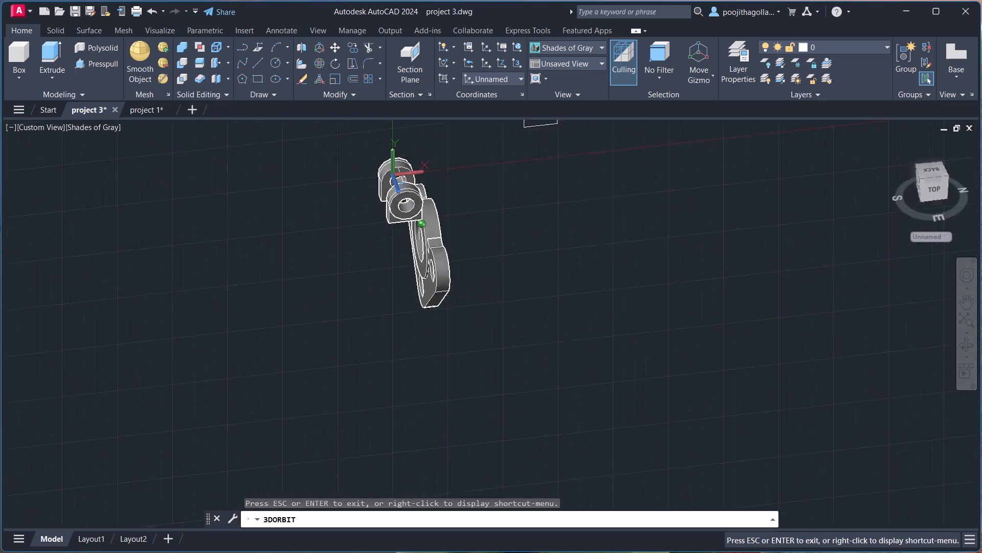
left_click_drag(477, 332, 582, 322)
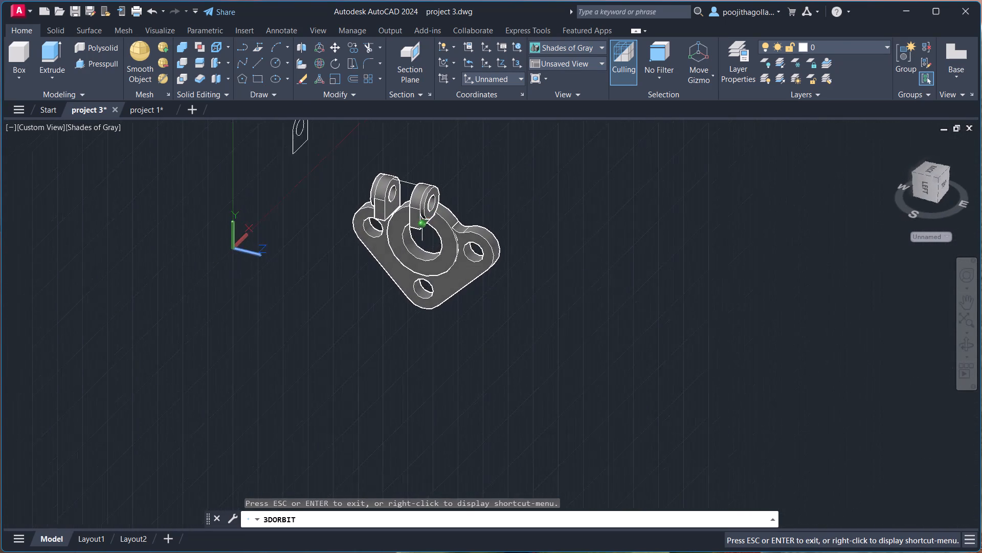
left_click_drag(582, 322, 571, 322)
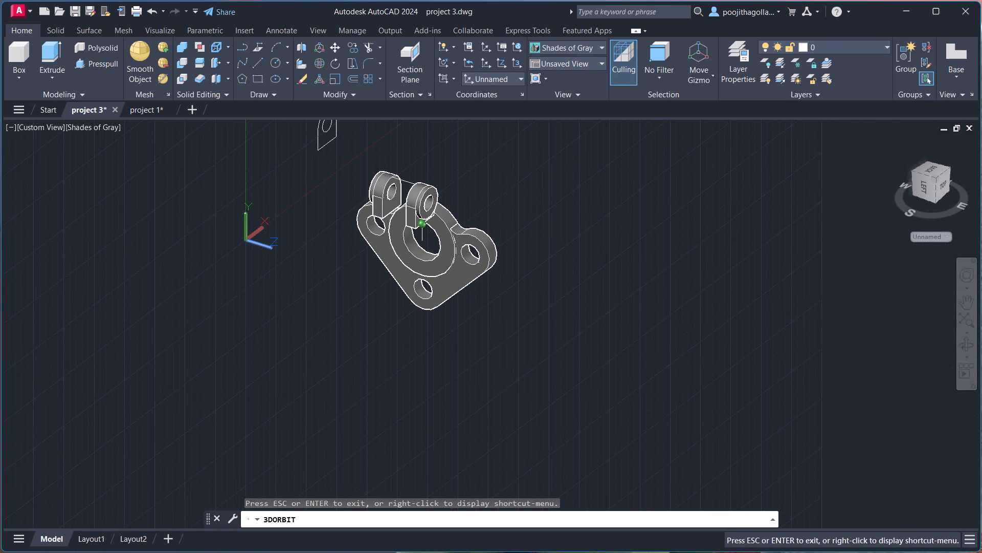
left_click_drag(571, 322, 570, 281)
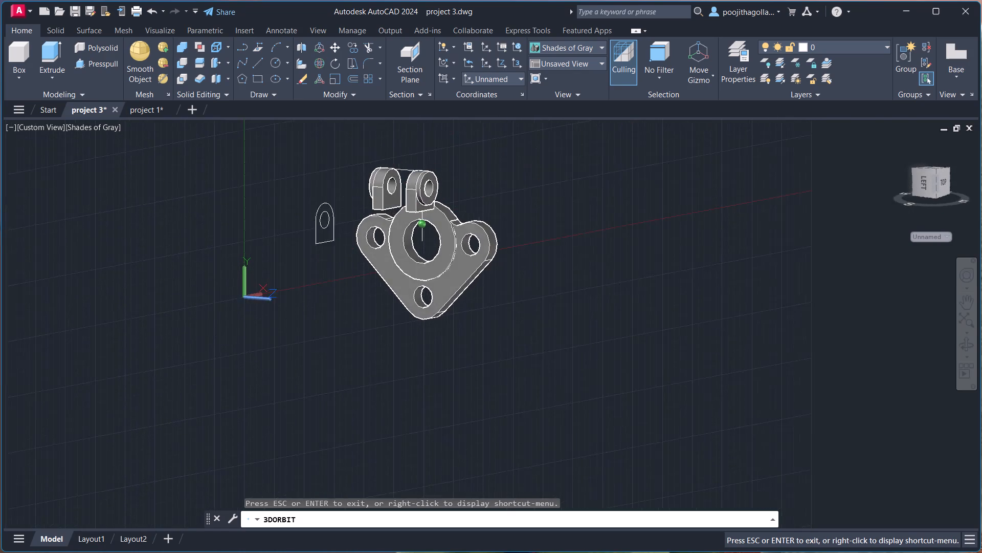
left_click_drag(570, 281, 524, 307)
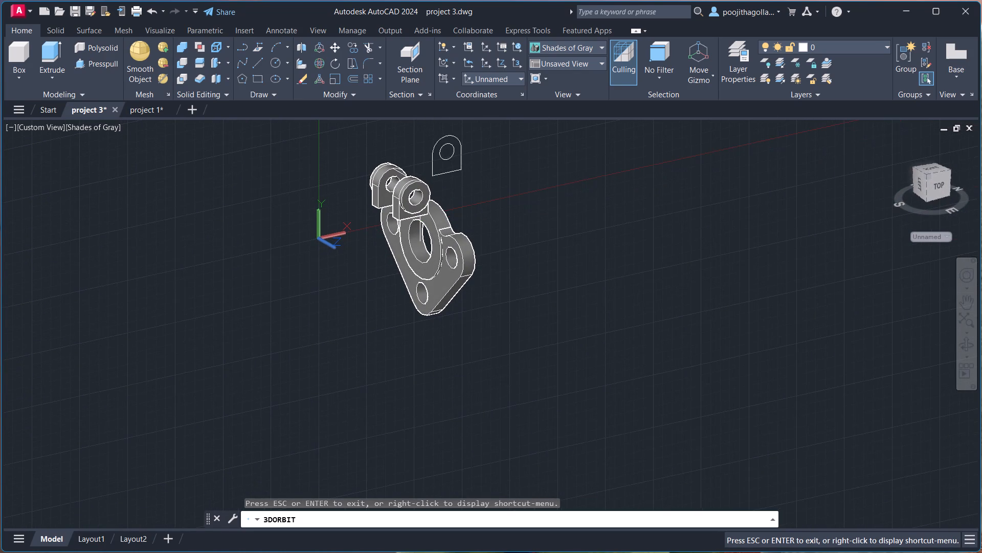
scroll(408, 295, "up", 10)
middle_click_drag(427, 224, 493, 359)
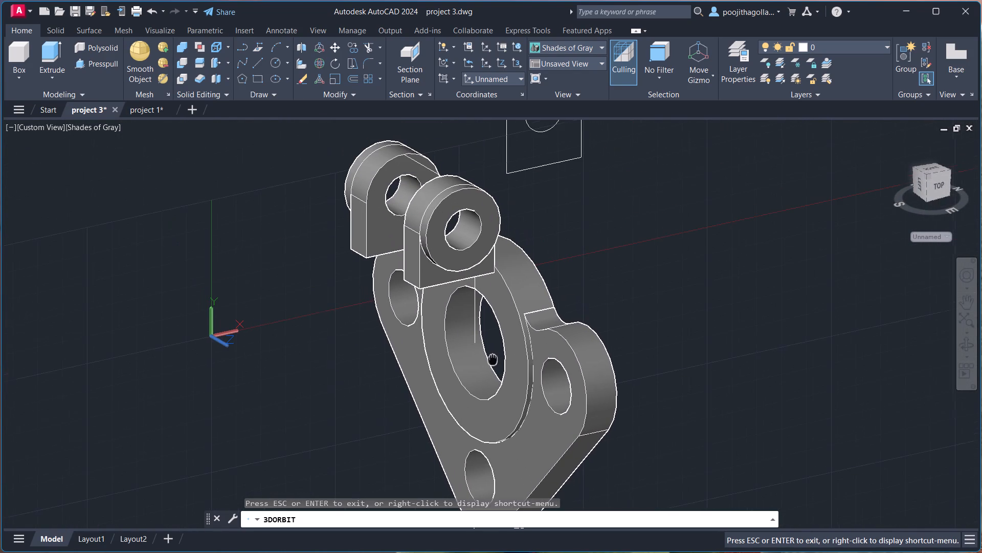
left_click_drag(651, 316, 701, 307)
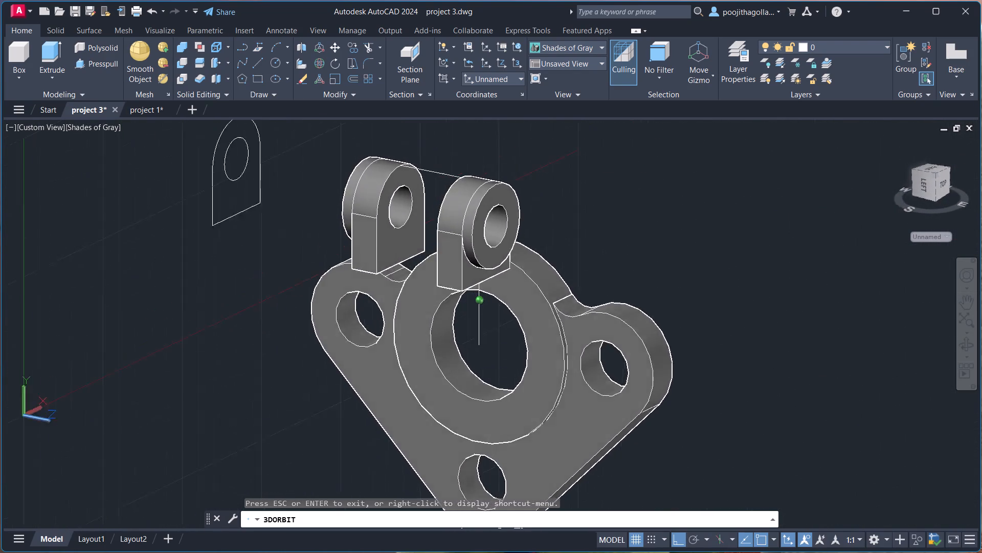
left_click_drag(701, 307, 763, 310)
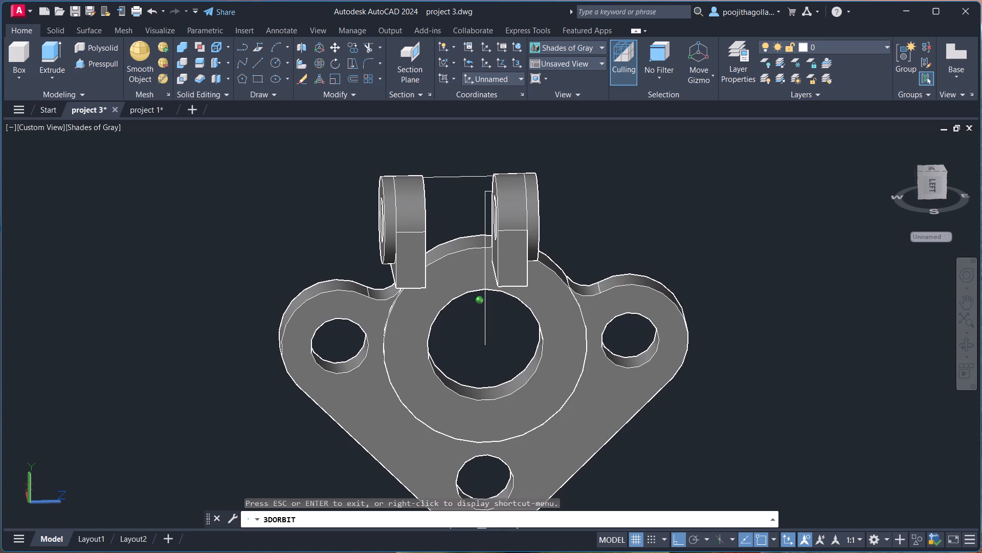
left_click_drag(763, 310, 753, 320)
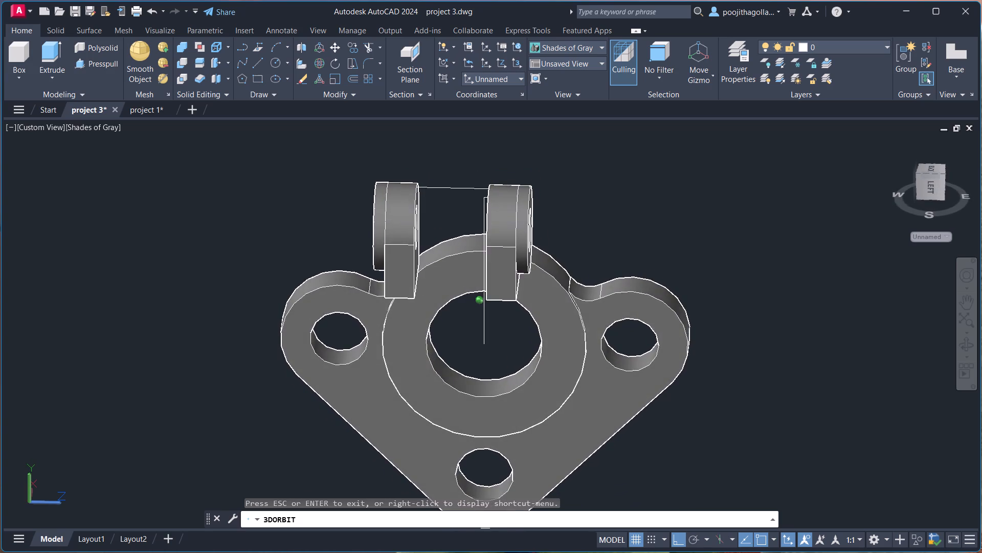
left_click_drag(753, 320, 708, 394)
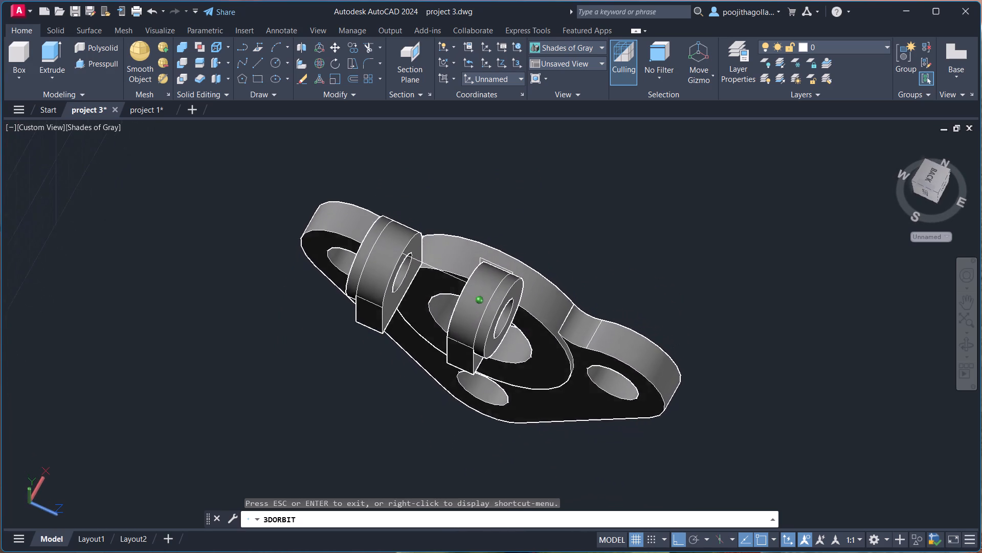
left_click_drag(708, 394, 701, 394)
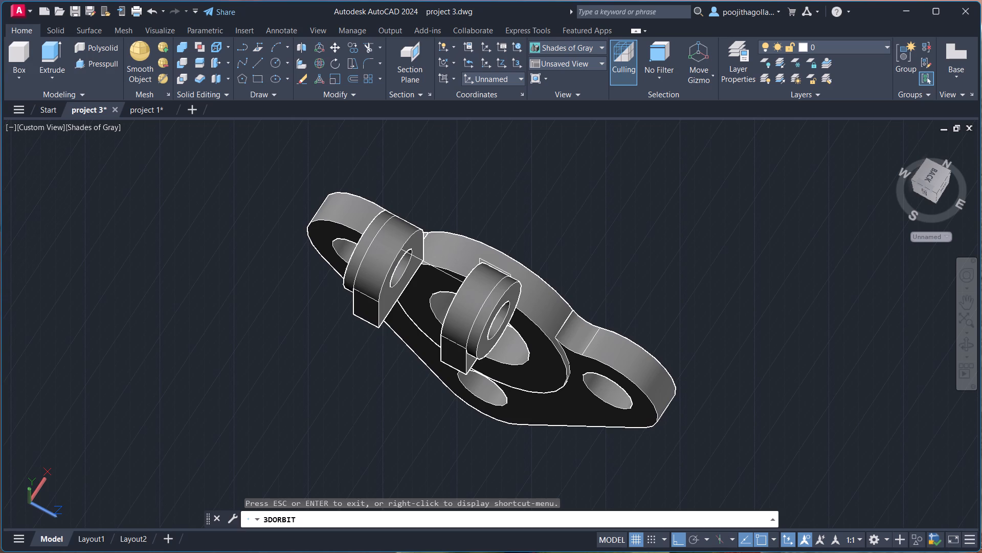
key("Escape")
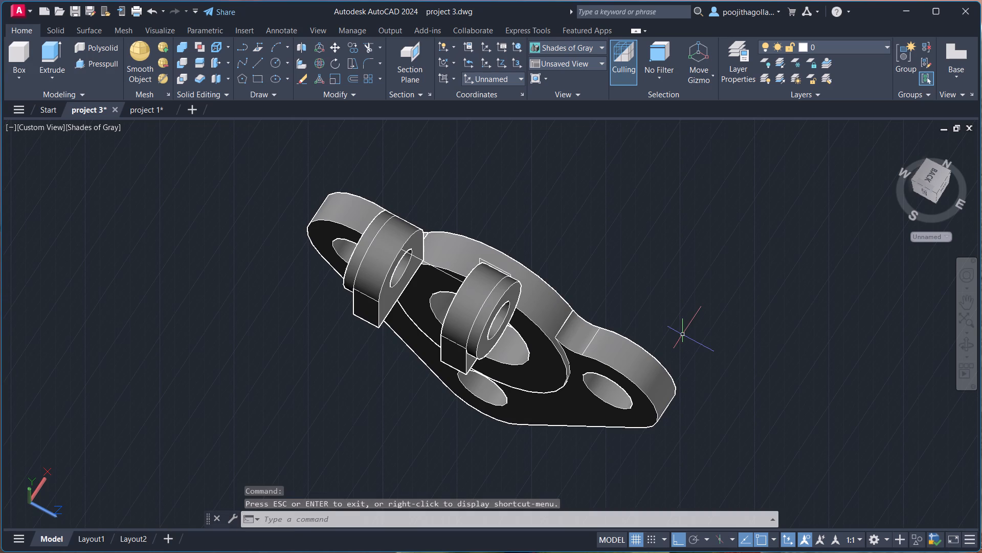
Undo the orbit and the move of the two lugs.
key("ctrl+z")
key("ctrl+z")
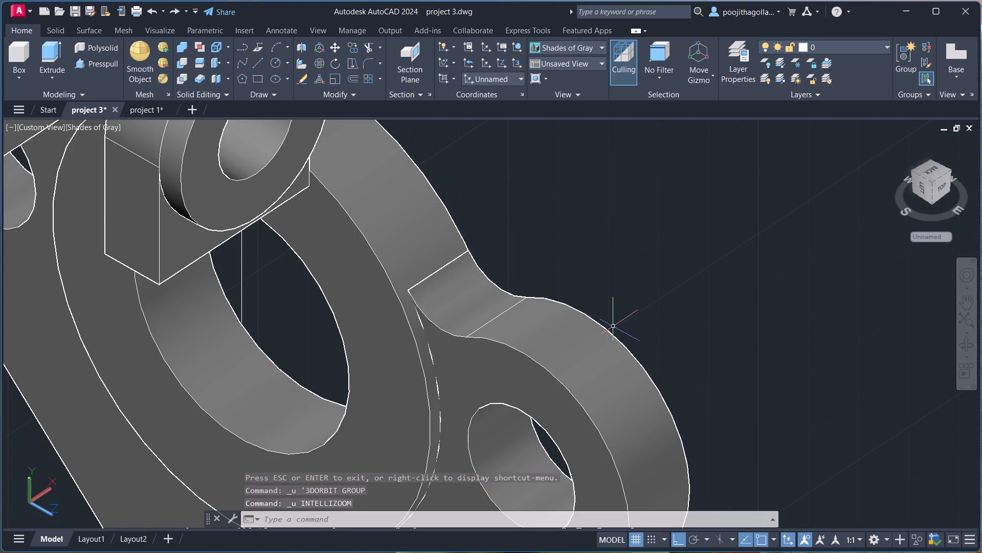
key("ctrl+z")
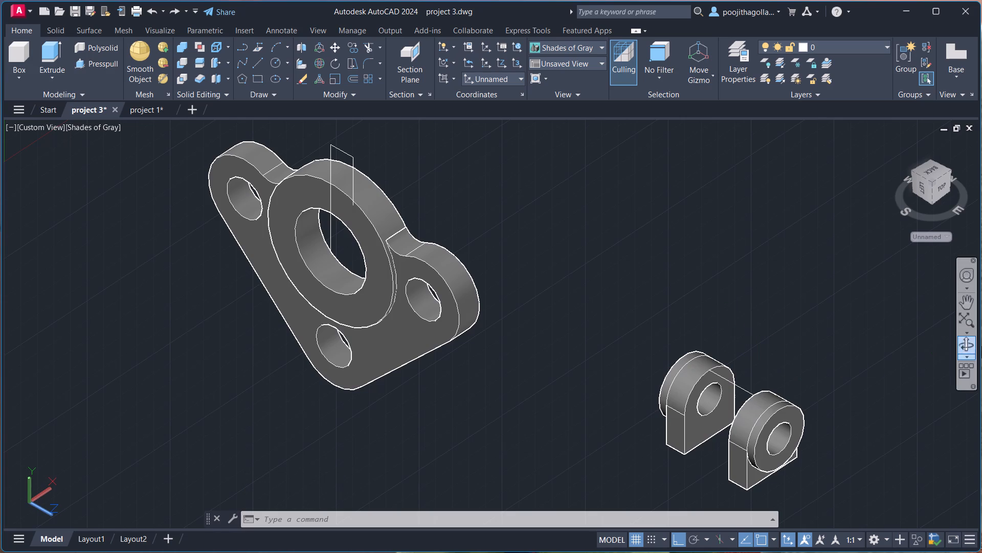
Move both lugs and their connecting line from that line's end at the near lug to the upper end of the 25-long reference line.
left_click_drag(837, 388, 836, 389)
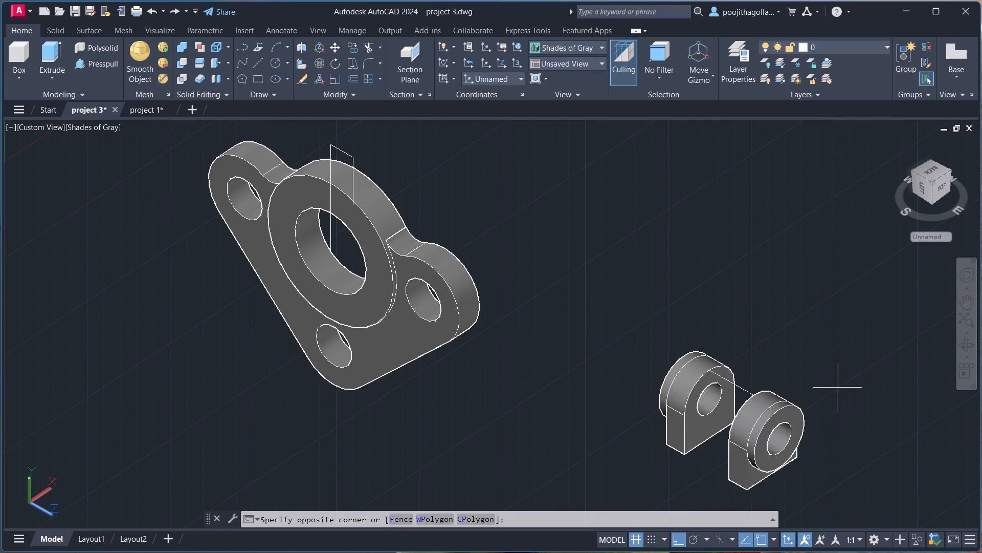
left_click_drag(836, 389, 824, 396)
left_click(624, 438)
key("m")
key("Return")
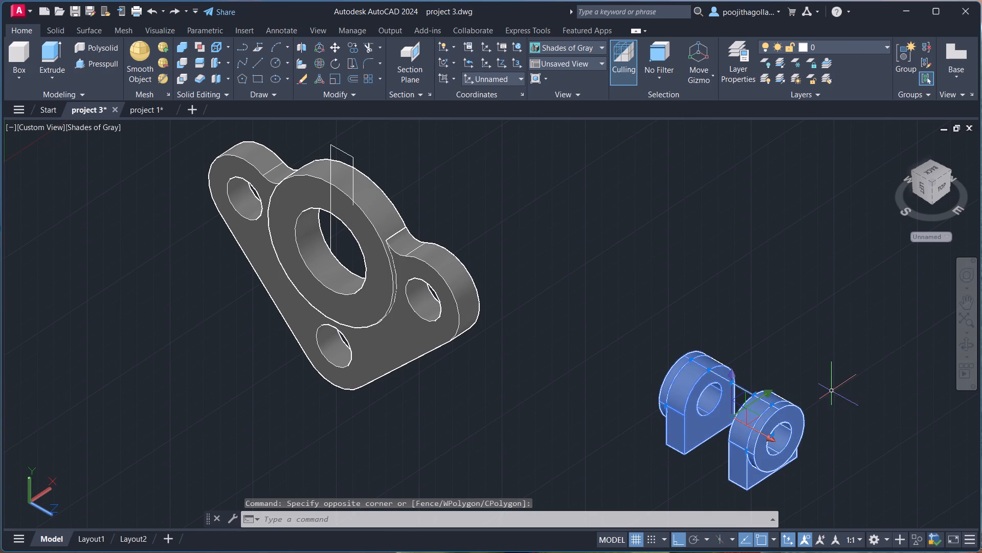
left_click(752, 397)
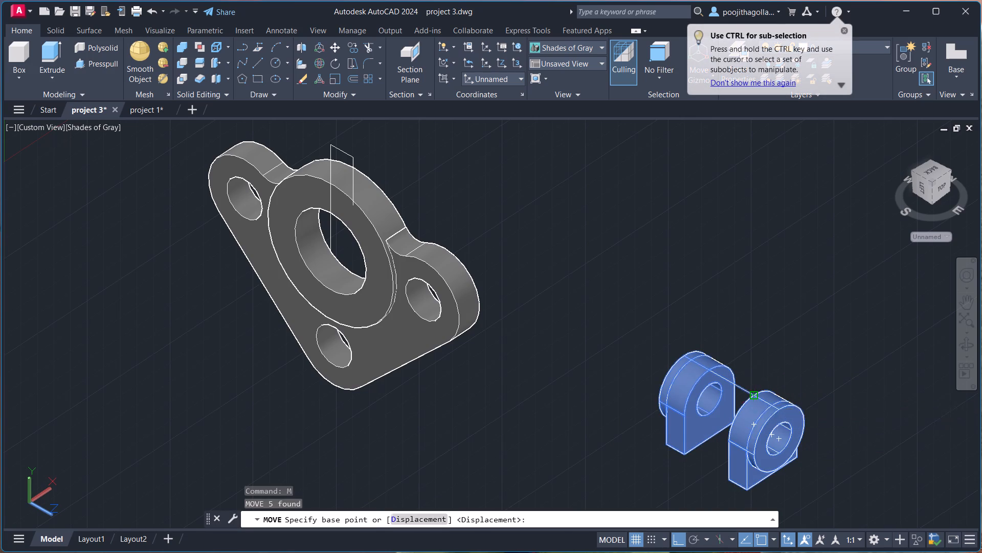
scroll(398, 308, "up", 4)
middle_click_drag(426, 299, 608, 552)
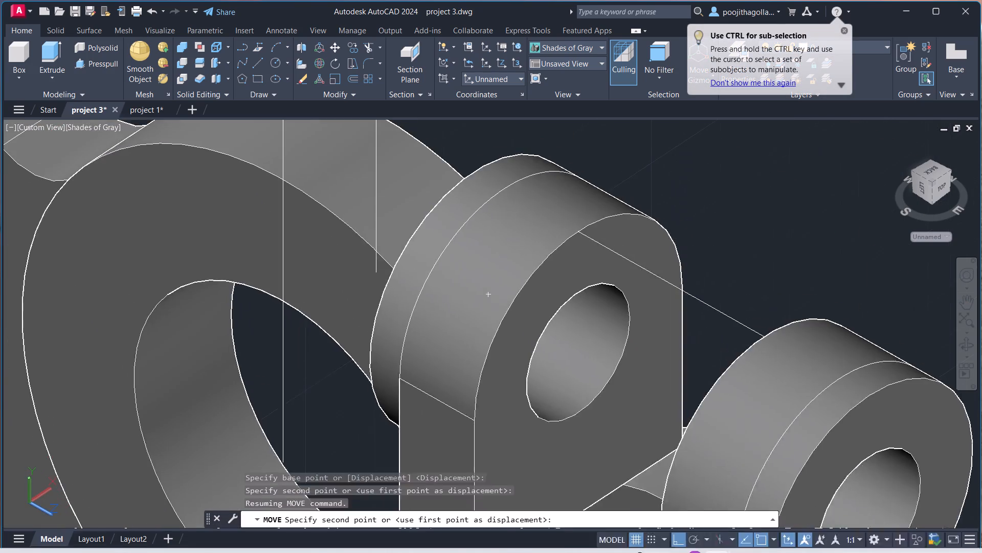
middle_click_drag(339, 124, 380, 275)
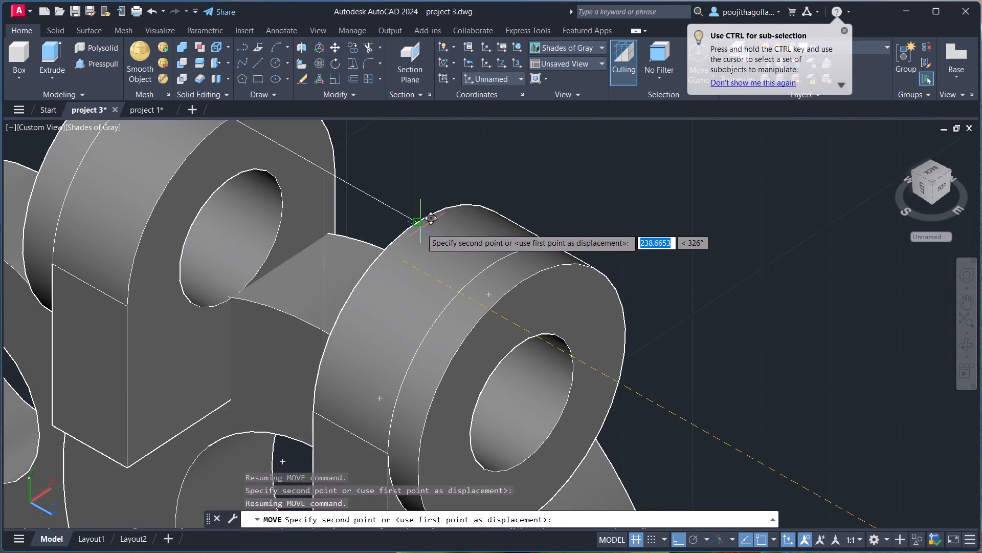
left_click(418, 226)
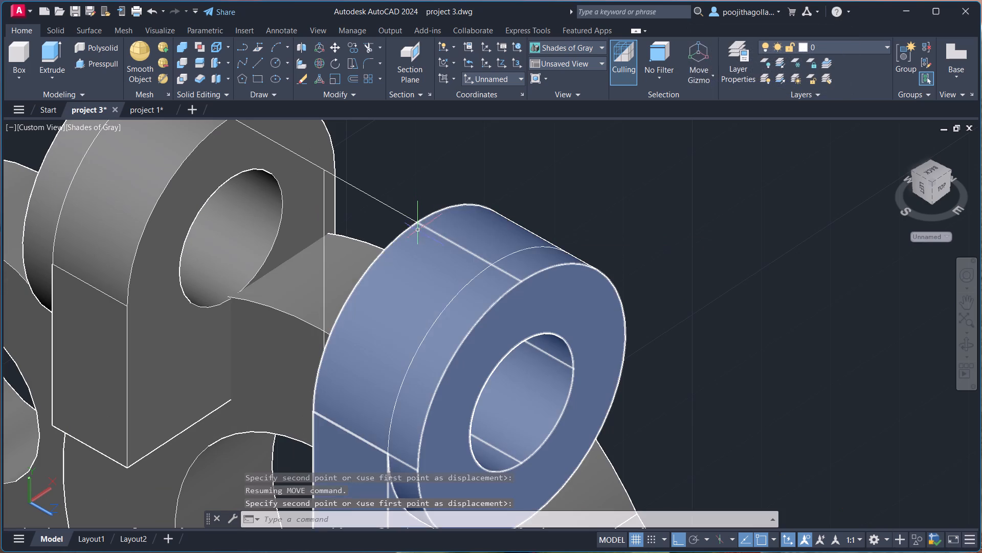
Undo the last move of both lugs and their connecting line to the 25-long reference line on the central boss.
scroll(580, 263, "down", 2)
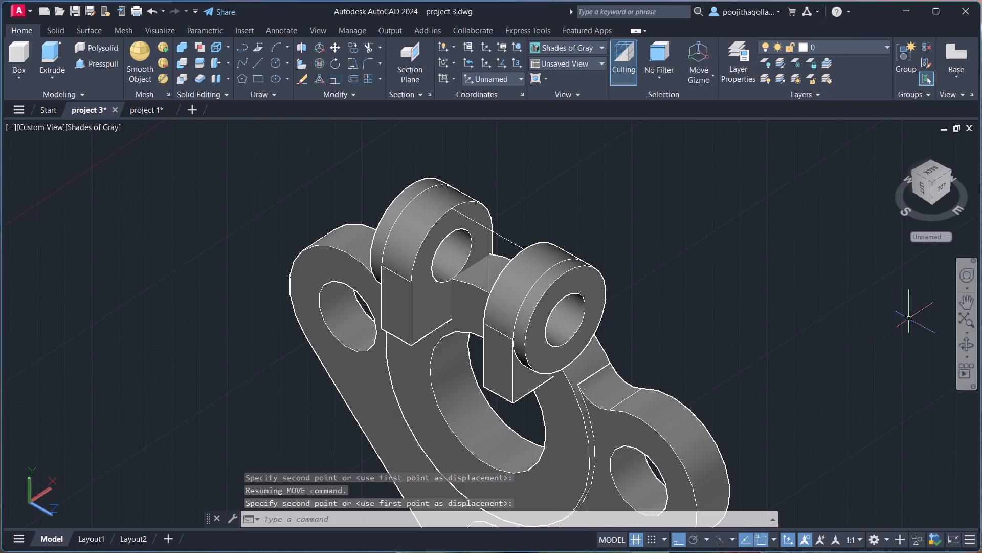
left_click(971, 341)
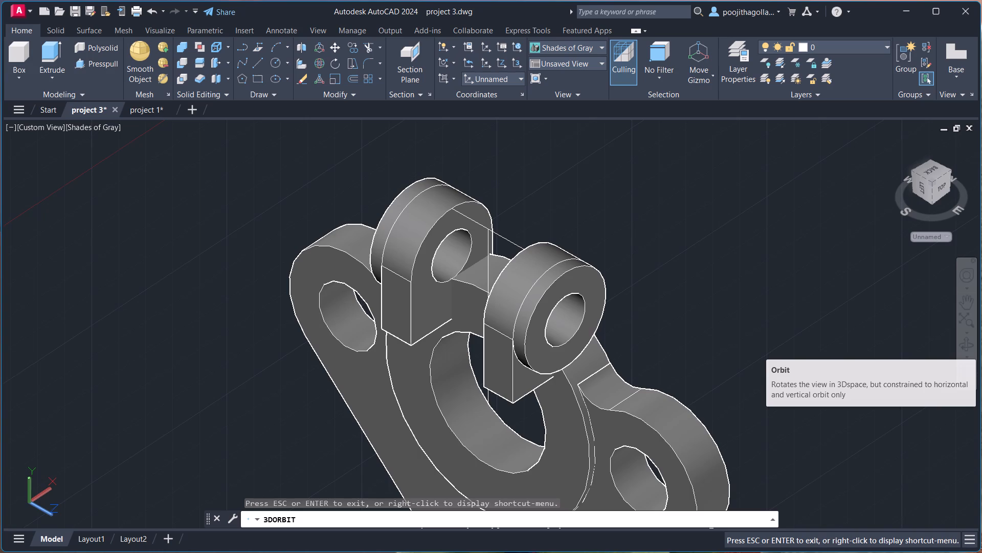
key("Escape")
key("ctrl+z")
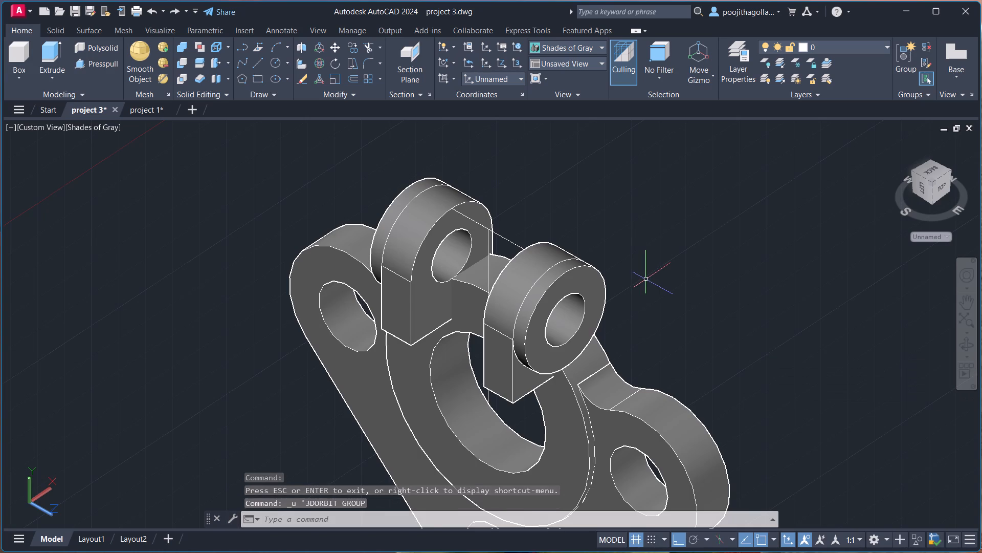
key("ctrl+z")
key("ctrl+z")
Select the long vertical reference line rising from the central boss's bore and check its length at the upper end.
middle_click_drag(553, 296, 623, 408)
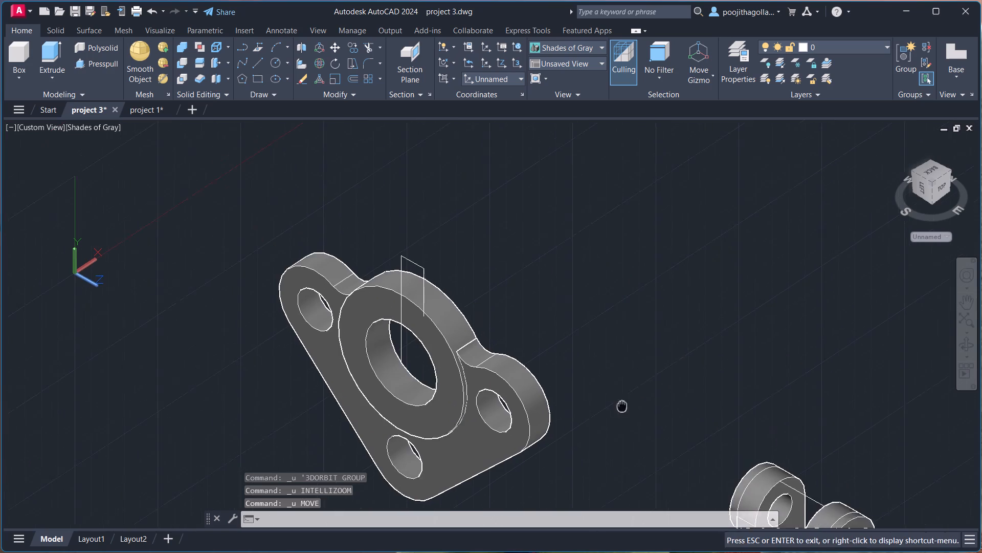
middle_click_drag(623, 408, 632, 424)
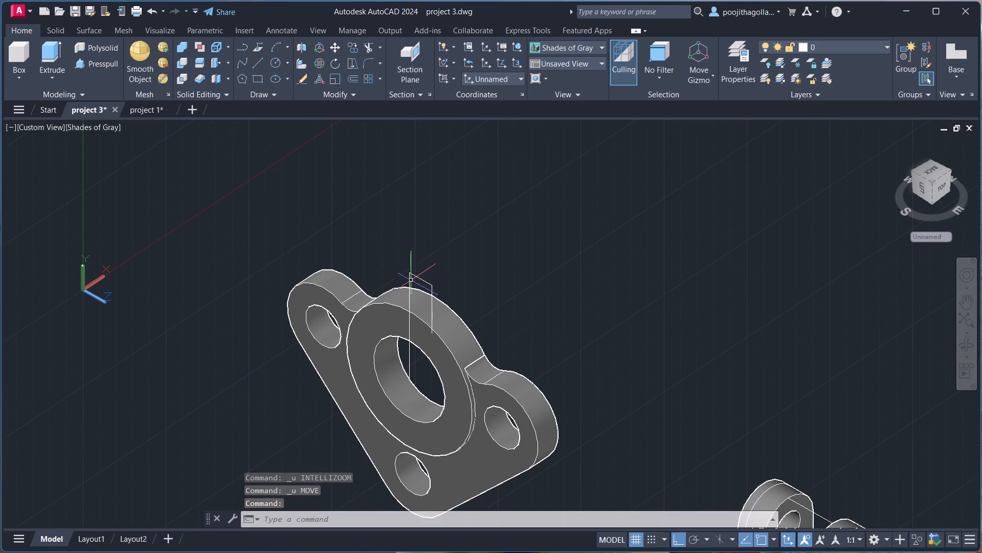
scroll(441, 280, "up", 2)
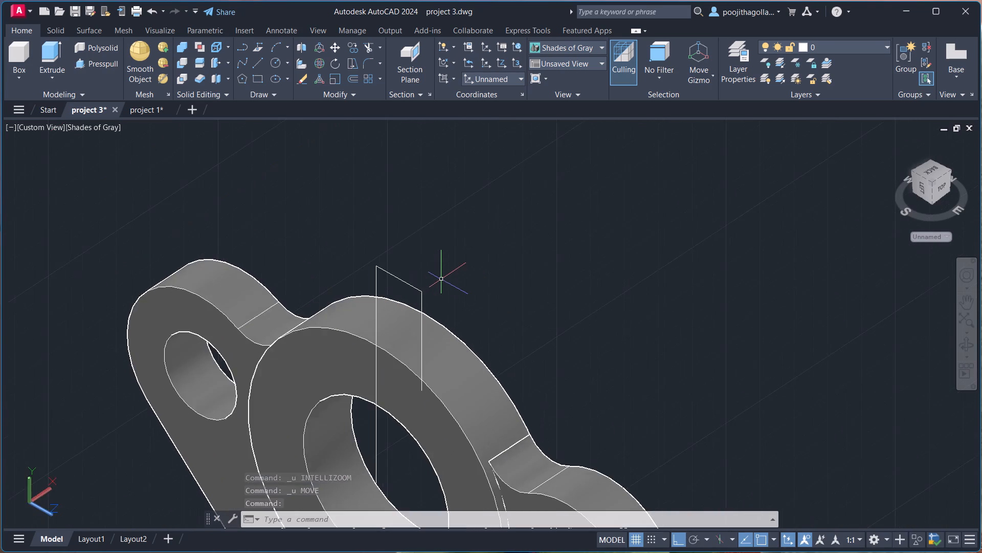
scroll(441, 280, "up", 1)
middle_click_drag(450, 292, 501, 302)
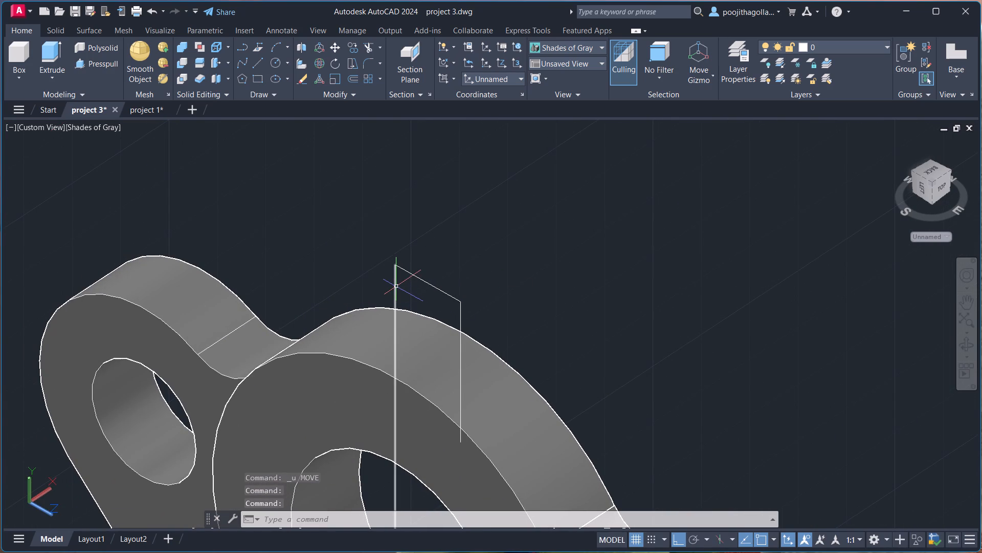
left_click(396, 287)
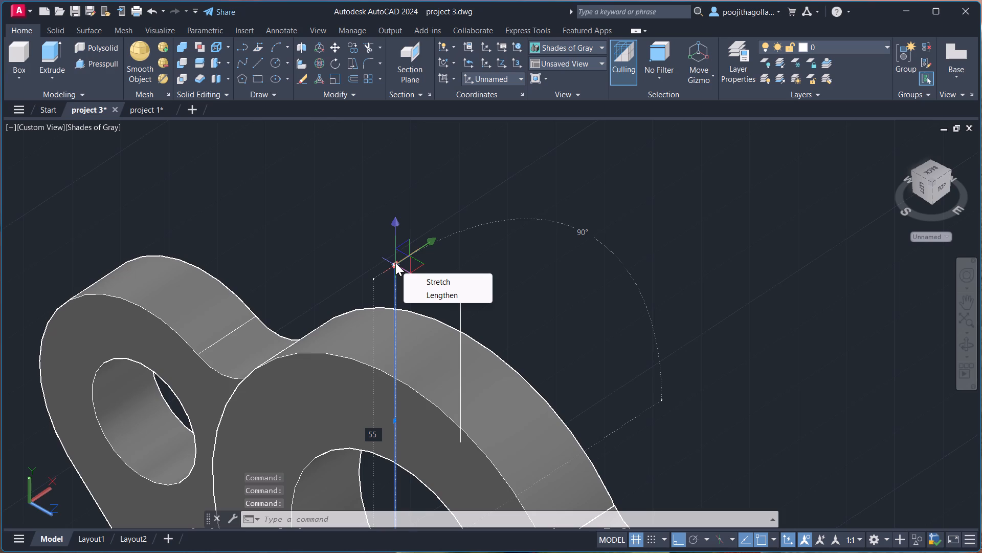
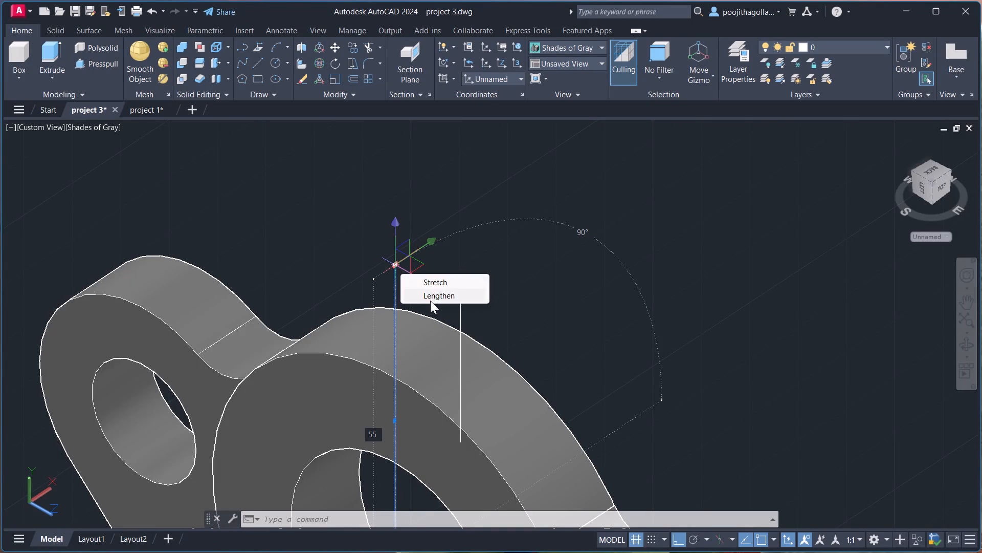
Lengthen the long vertical reference line of the central boss by 20 at its upper end.
left_click(430, 301)
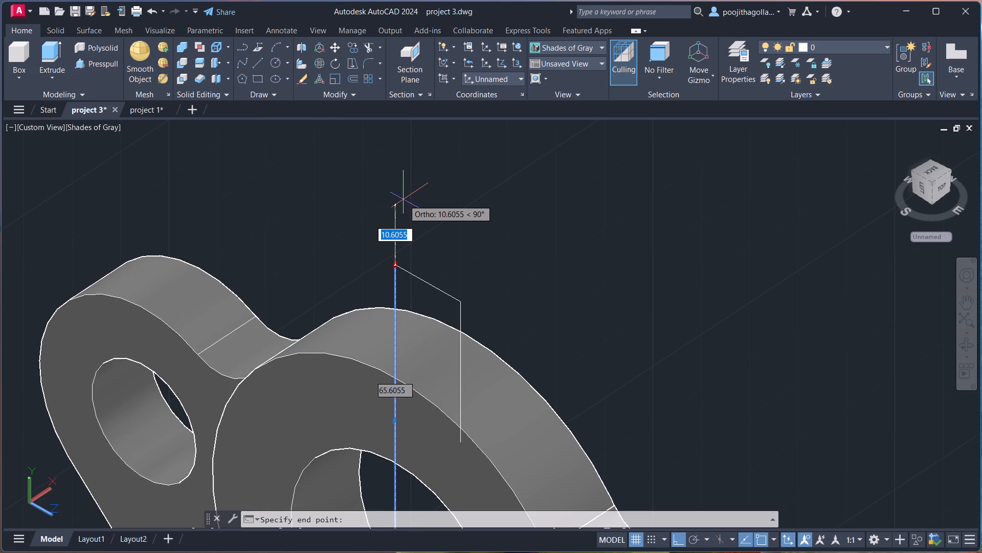
type("20")
key("Return")
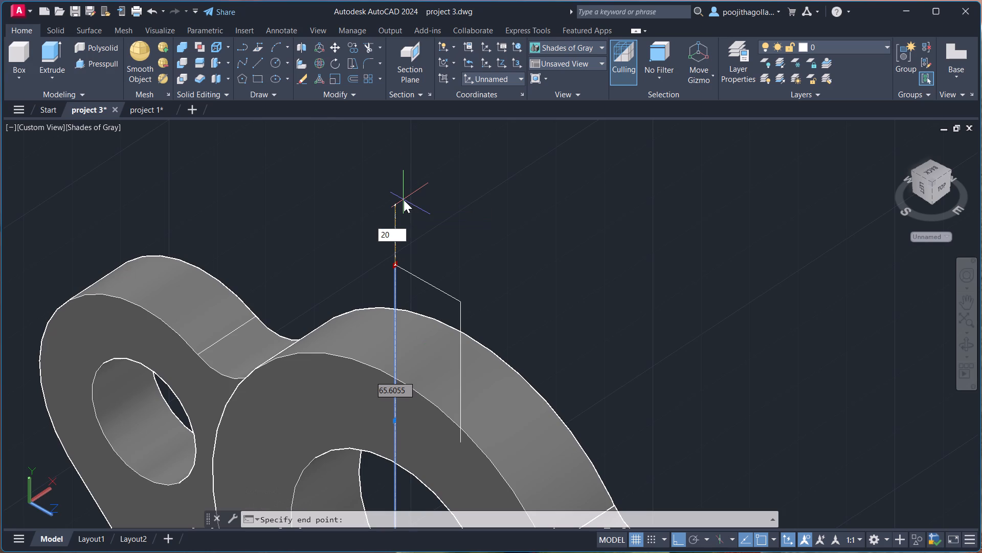
key("Escape")
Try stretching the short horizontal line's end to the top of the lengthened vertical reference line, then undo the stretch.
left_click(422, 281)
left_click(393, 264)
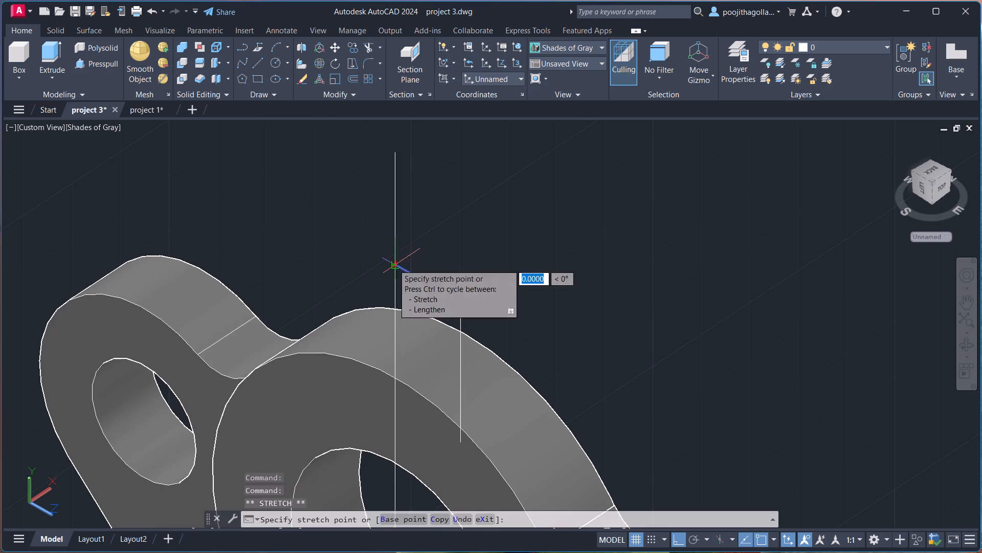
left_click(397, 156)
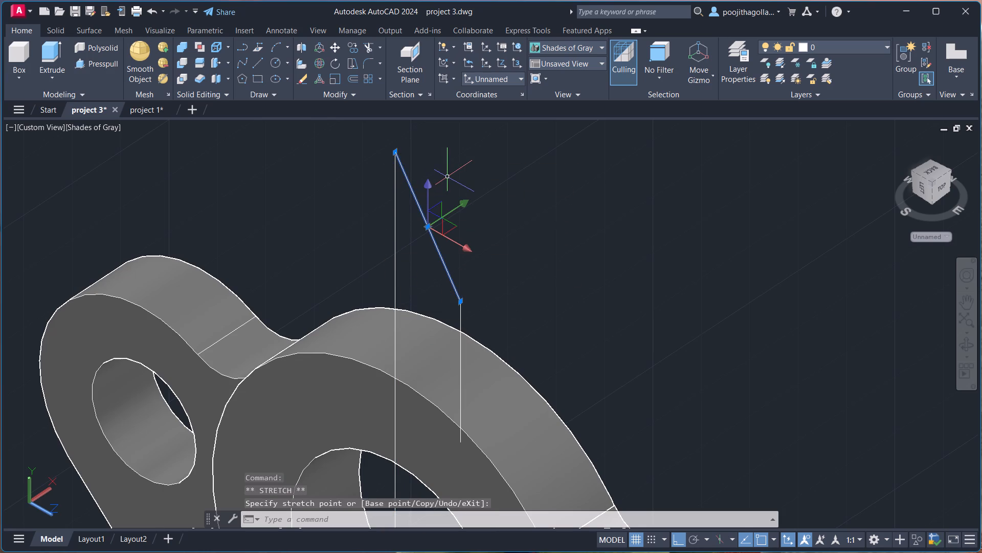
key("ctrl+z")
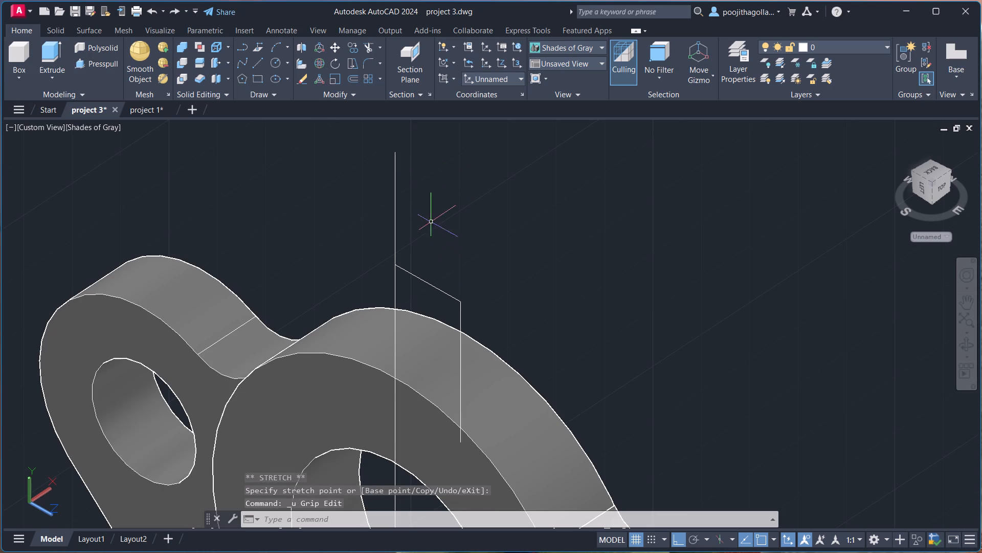
Move the short horizontal line up 20, from its end on the vertical reference line to that line's upper endpoint.
left_click(426, 281)
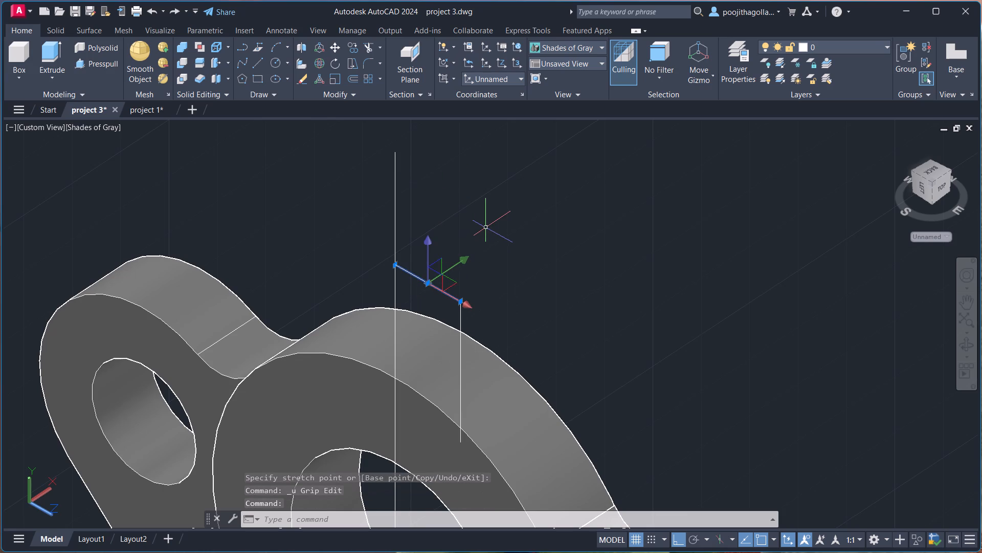
key("m")
key("Return")
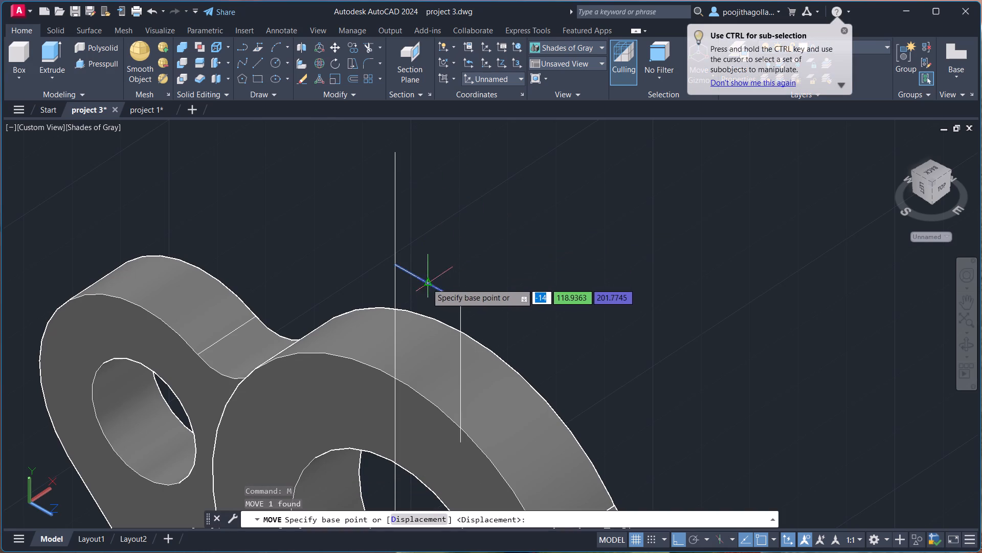
left_click(399, 265)
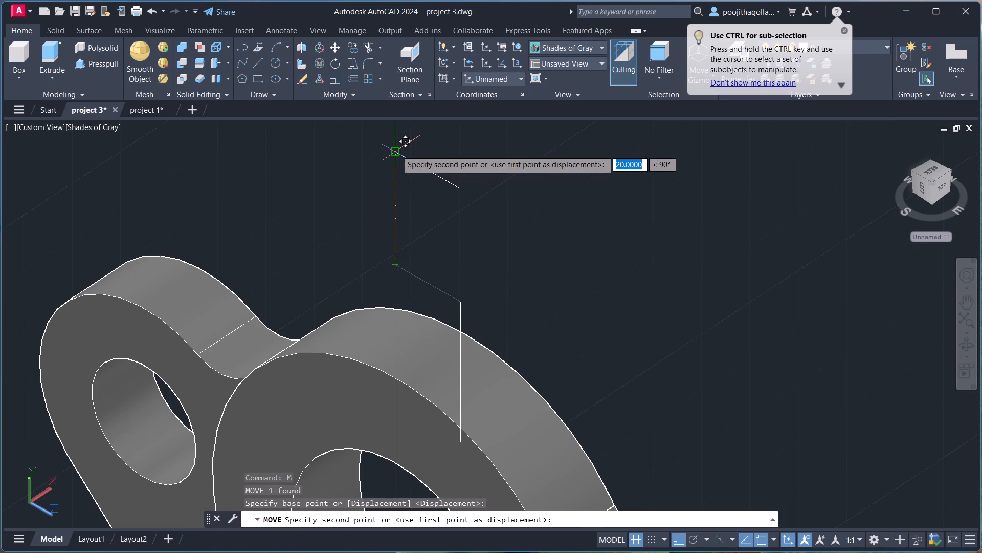
left_click(396, 150)
Delete the shorter vertical reference line standing on the central boss's rim.
scroll(495, 224, "down", 1)
middle_click_drag(503, 231, 488, 258)
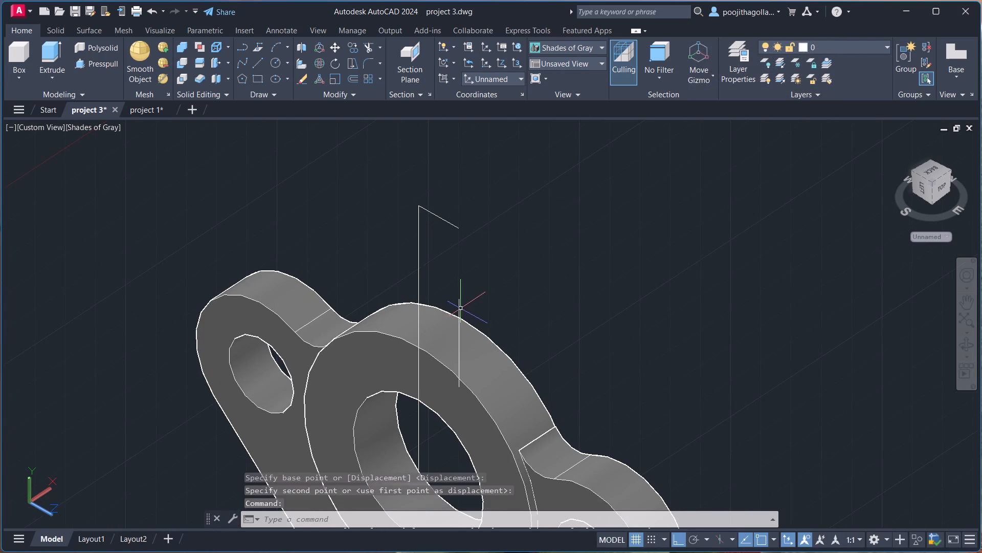
left_click(458, 307)
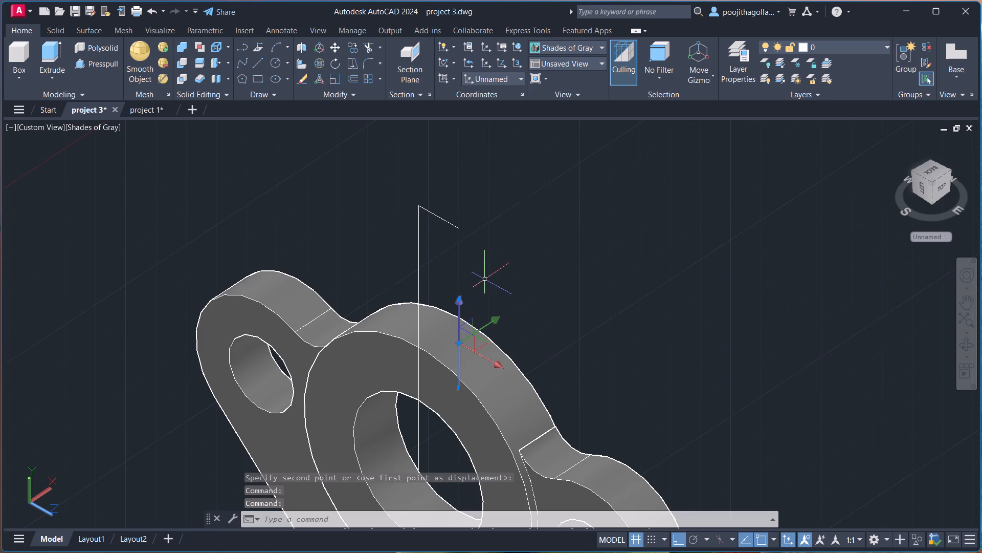
key("Delete")
Move both lugs and their connecting line from that line's end at the near lug to the free end of the raised short line.
scroll(562, 301, "down", 3)
middle_click_drag(654, 288, 509, 278)
left_click_drag(651, 371, 640, 376)
left_click(504, 441)
key("m")
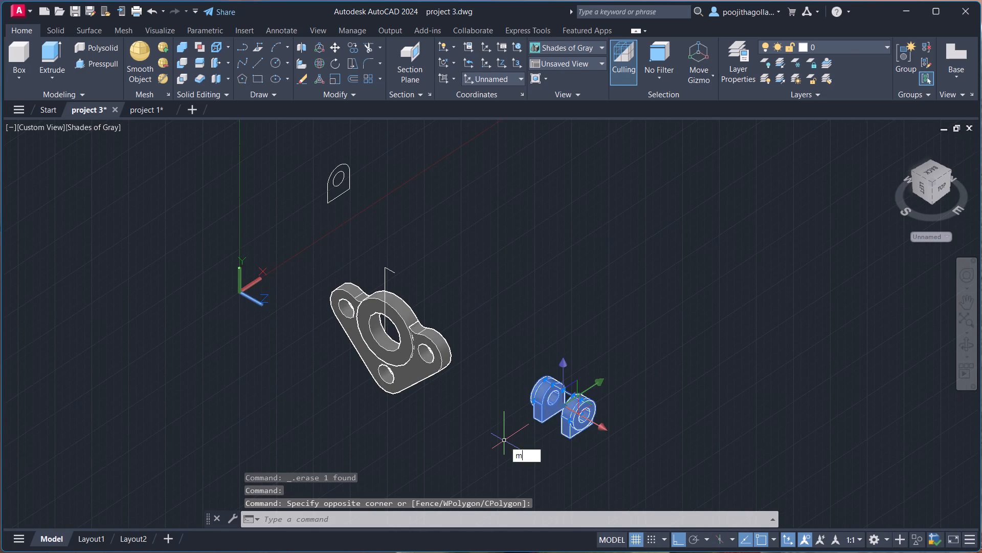
key("Return")
scroll(632, 382, "up", 5)
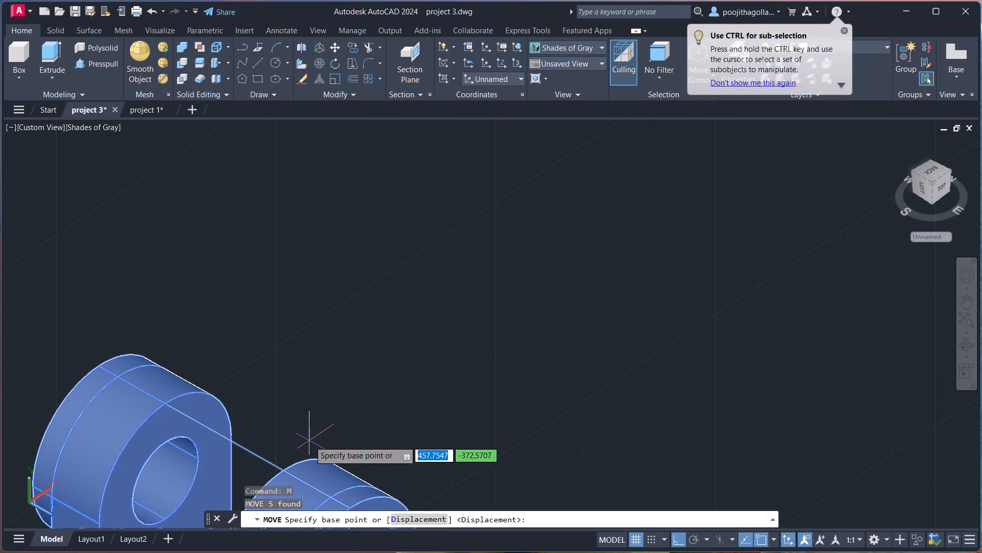
left_click(285, 472)
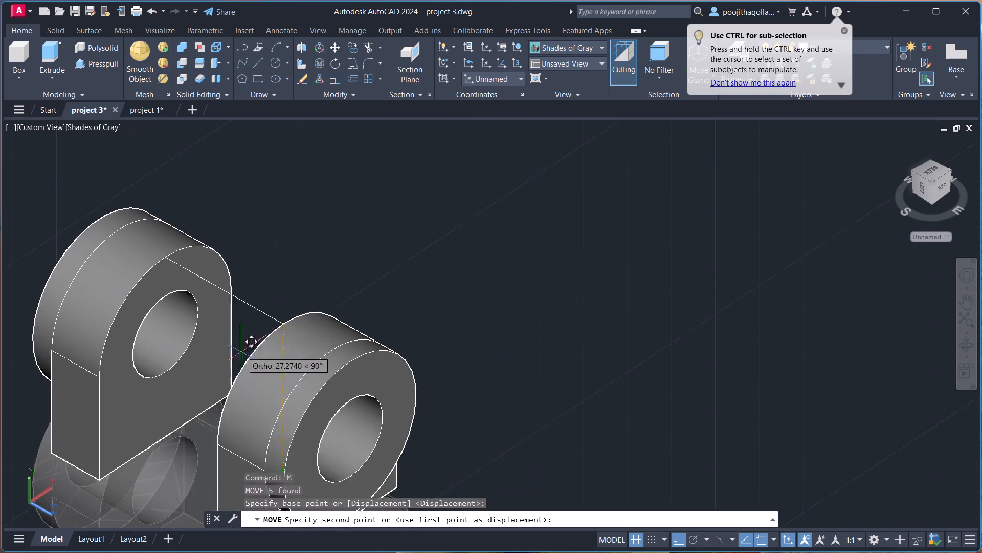
scroll(229, 279, "down", 5)
middle_click_drag(265, 308, 381, 477)
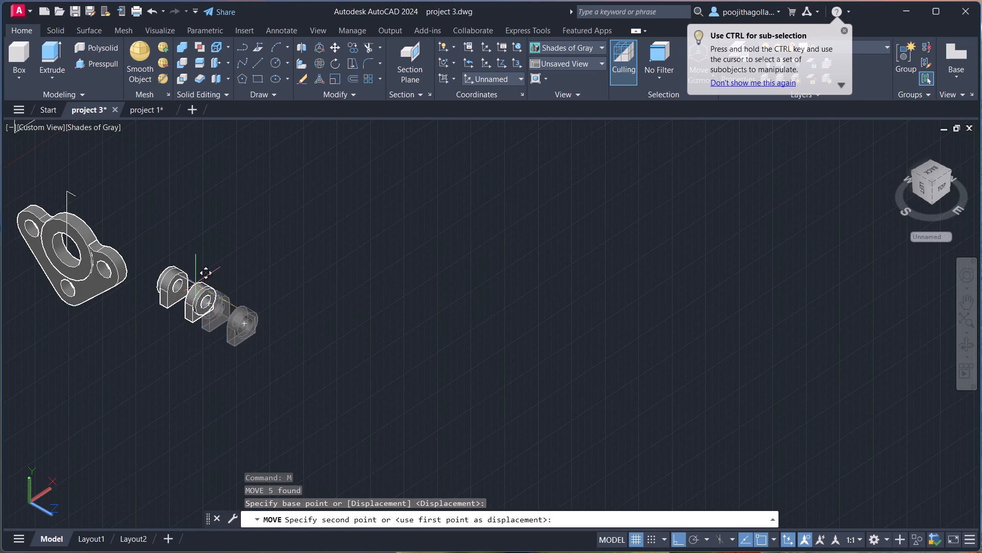
scroll(68, 179, "up", 2)
scroll(82, 223, "up", 2)
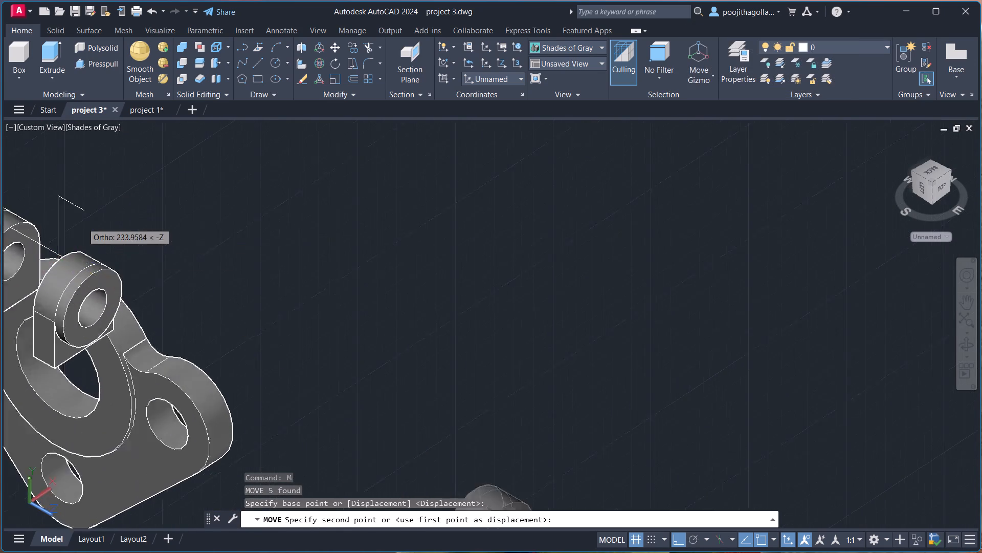
scroll(82, 223, "up", 4)
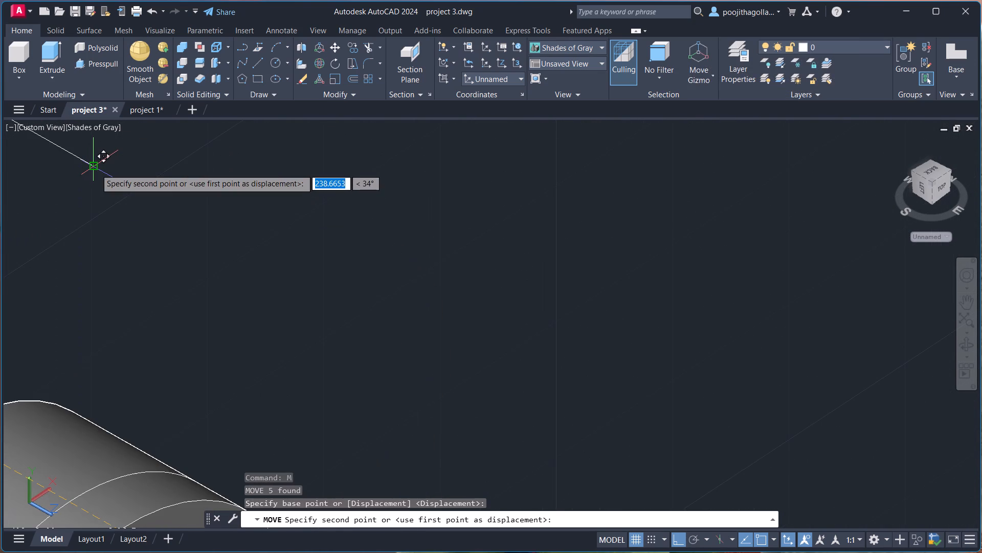
left_click(96, 169)
Examine the lugs' alignment over the central boss from the front, the side and an angled view.
scroll(174, 270, "down", 5)
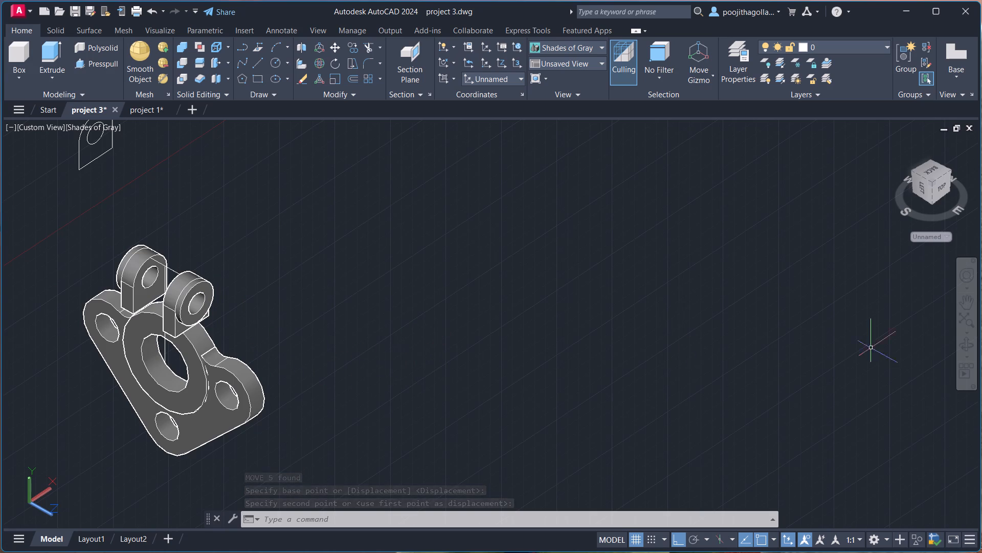
left_click(962, 347)
left_click_drag(230, 330, 291, 278)
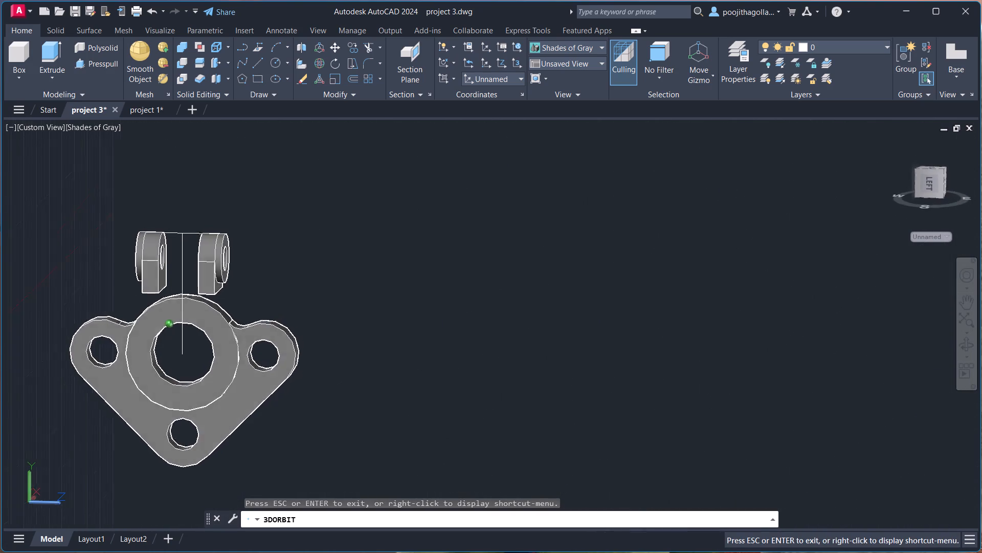
left_click_drag(291, 278, 303, 254)
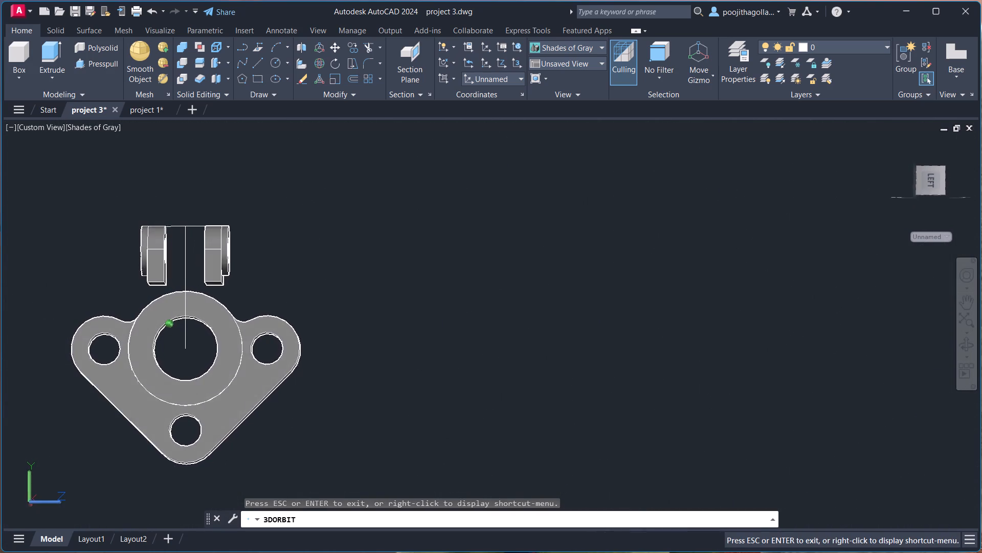
left_click_drag(303, 254, 309, 271)
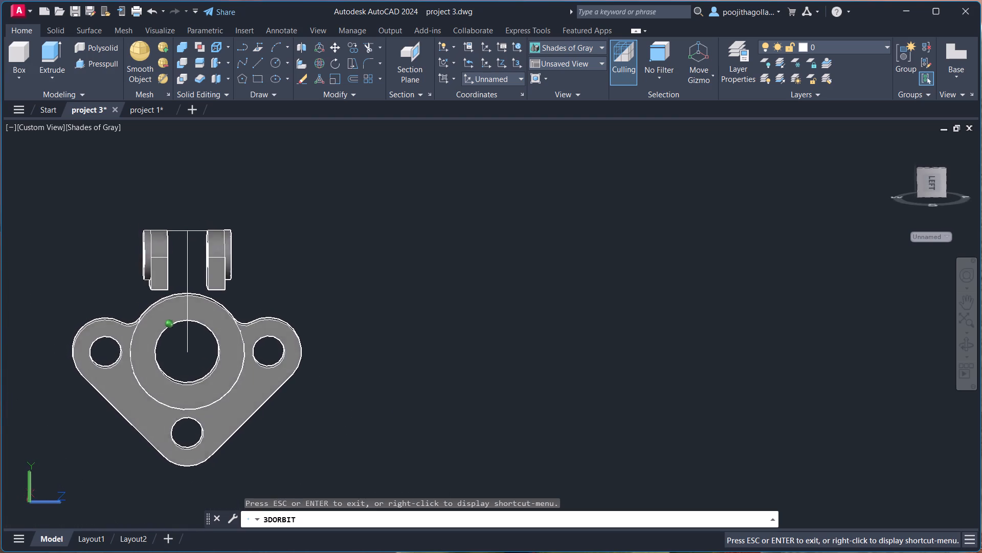
left_click_drag(309, 271, 303, 269)
scroll(205, 302, "up", 6)
middle_click_drag(177, 291, 275, 366)
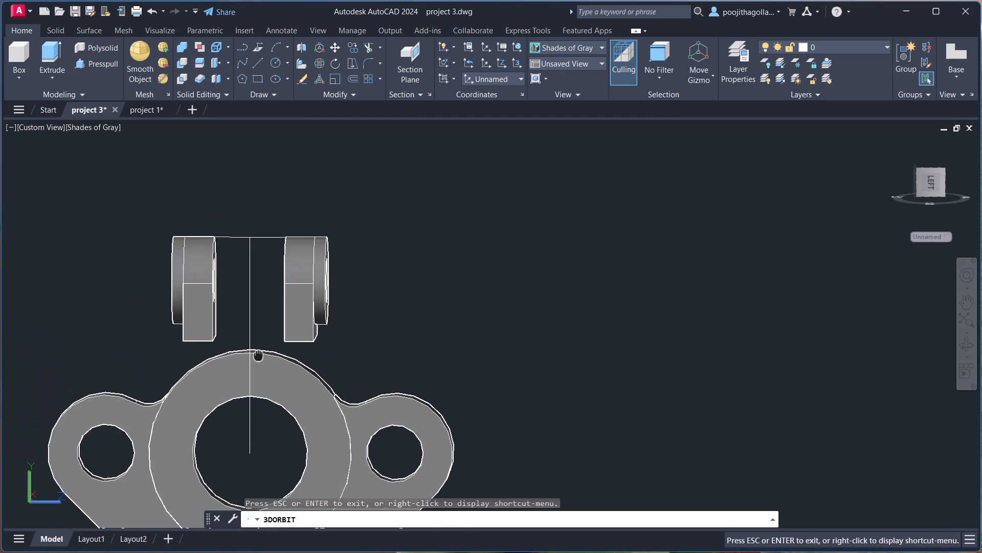
middle_click_drag(275, 366, 299, 378)
scroll(286, 355, "up", 2)
key("Escape")
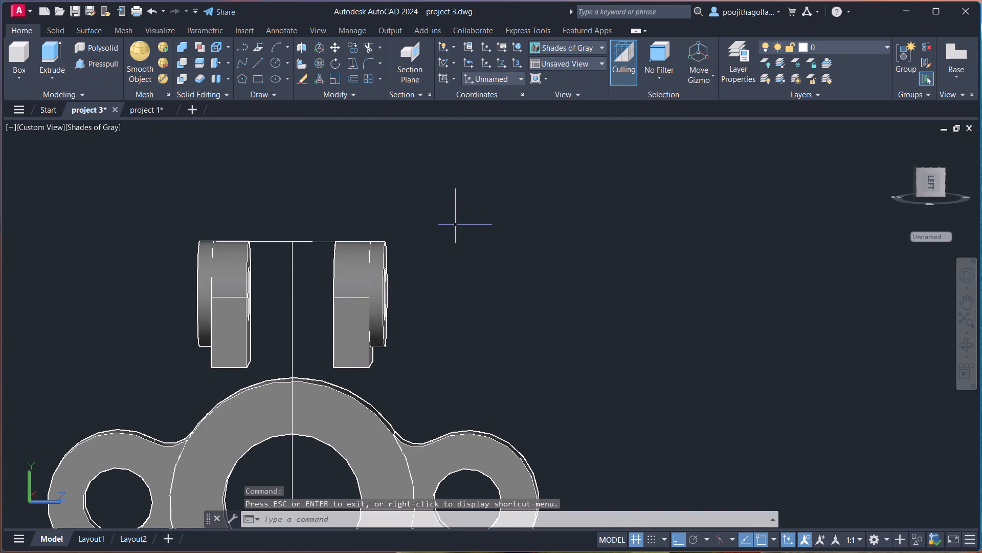
left_click(969, 347)
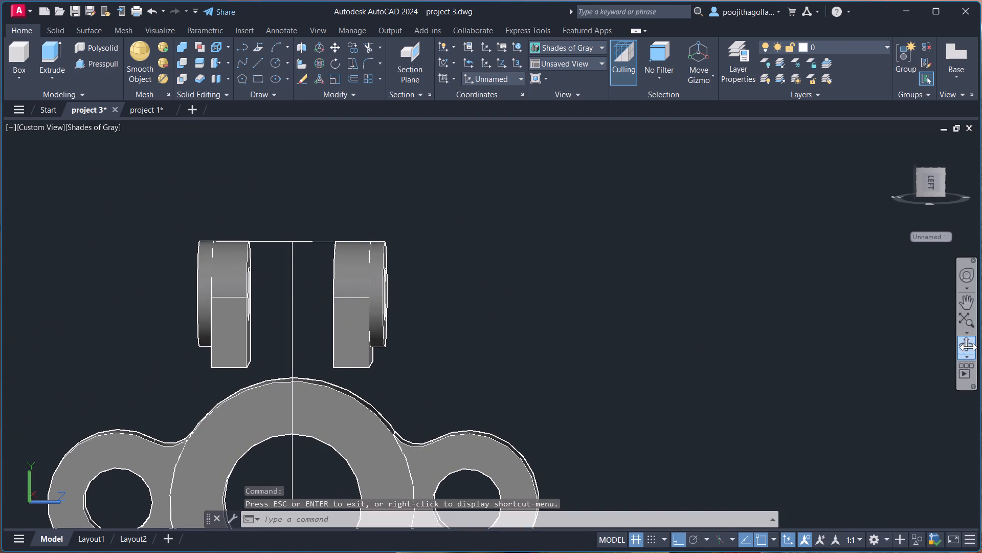
left_click_drag(755, 346, 576, 339)
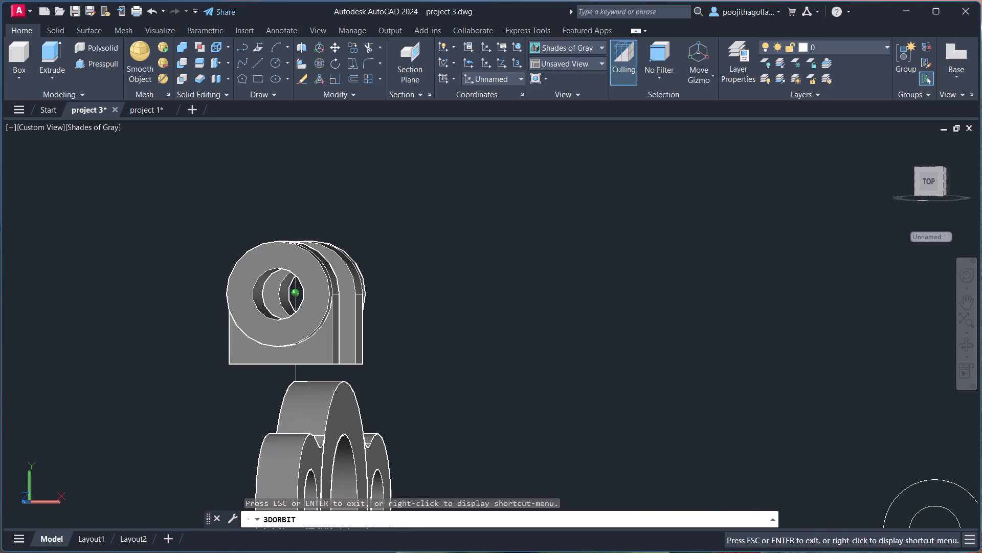
left_click_drag(576, 339, 597, 342)
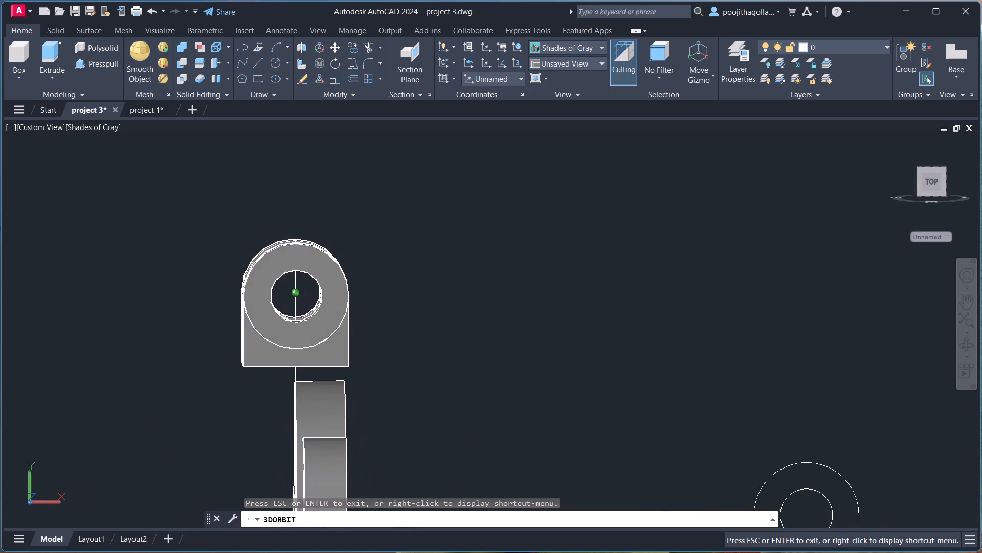
left_click_drag(597, 342, 587, 339)
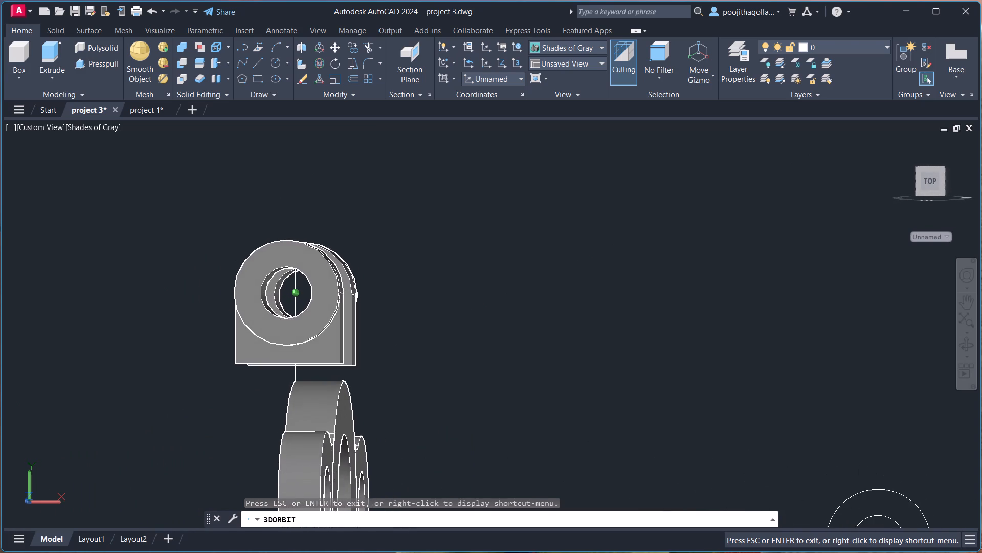
left_click_drag(587, 339, 711, 396)
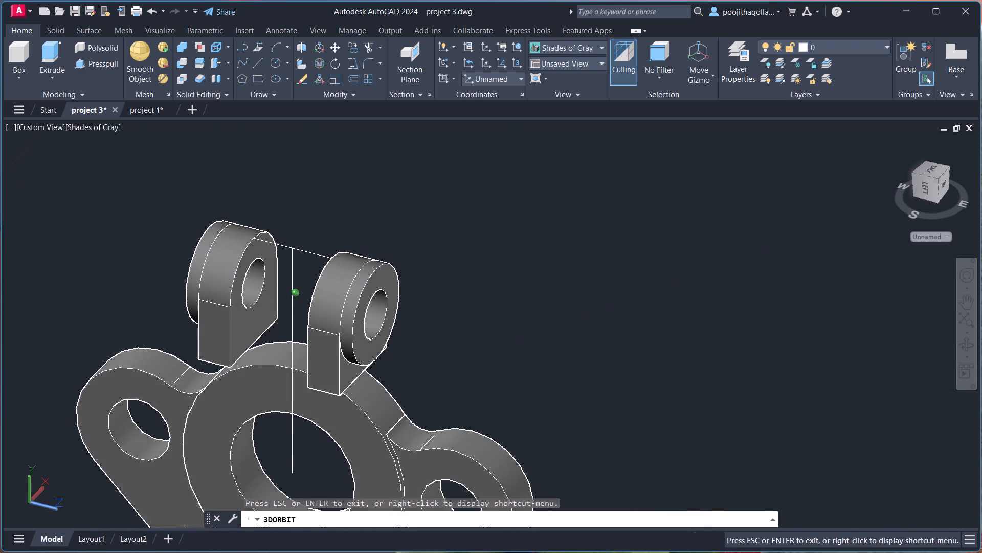
left_click_drag(711, 396, 715, 395)
key("Escape")
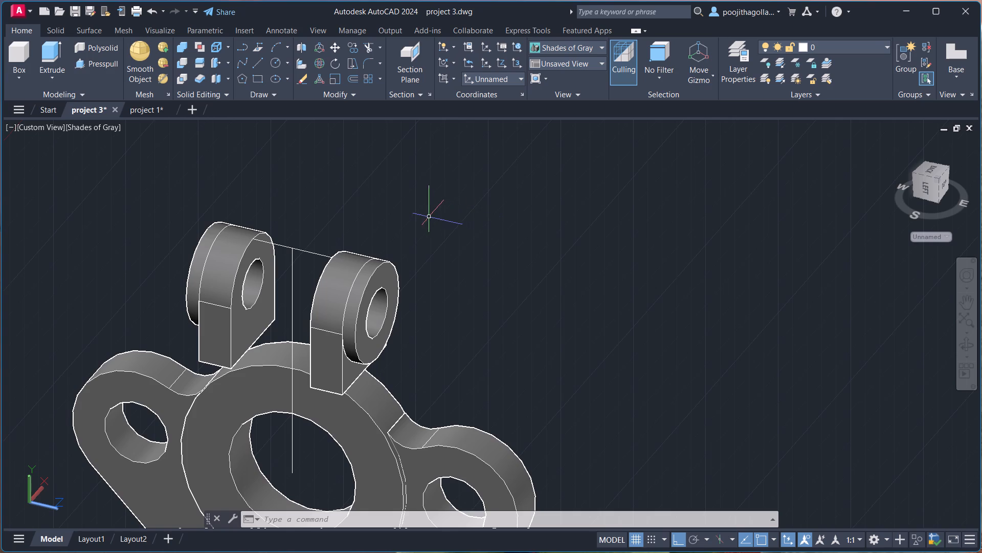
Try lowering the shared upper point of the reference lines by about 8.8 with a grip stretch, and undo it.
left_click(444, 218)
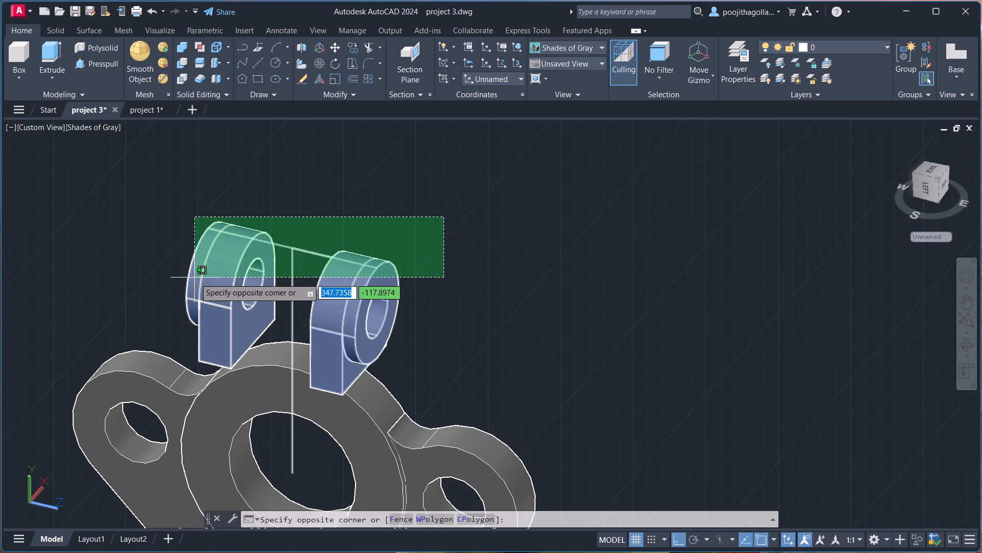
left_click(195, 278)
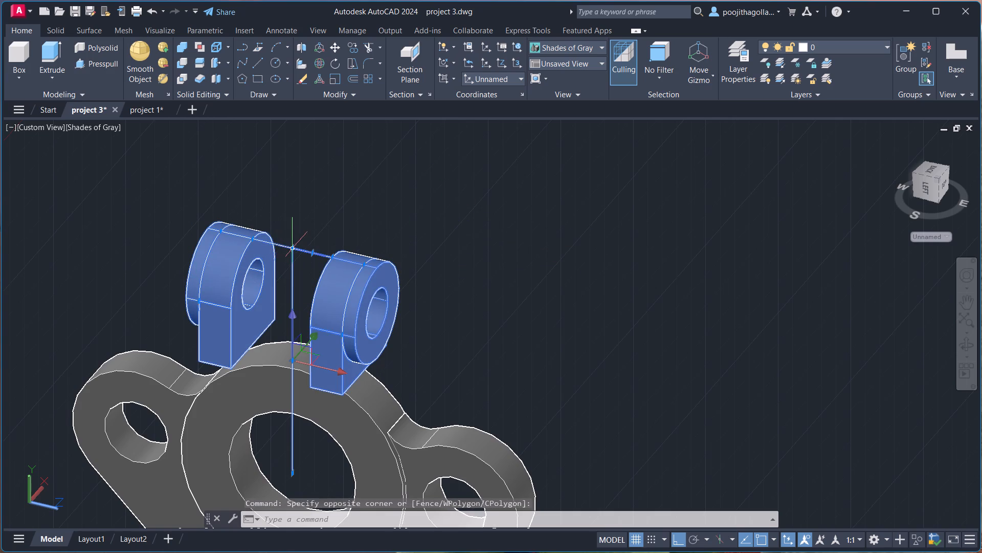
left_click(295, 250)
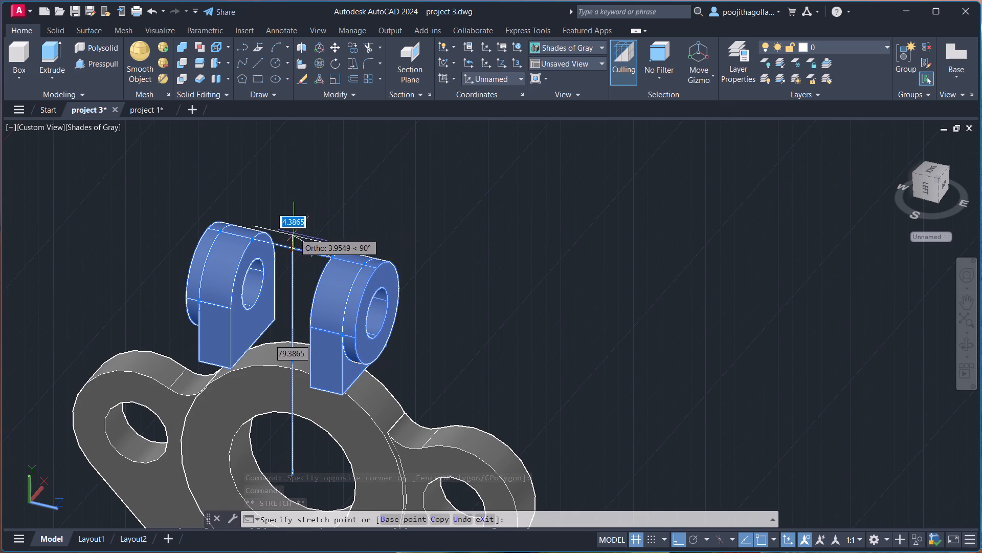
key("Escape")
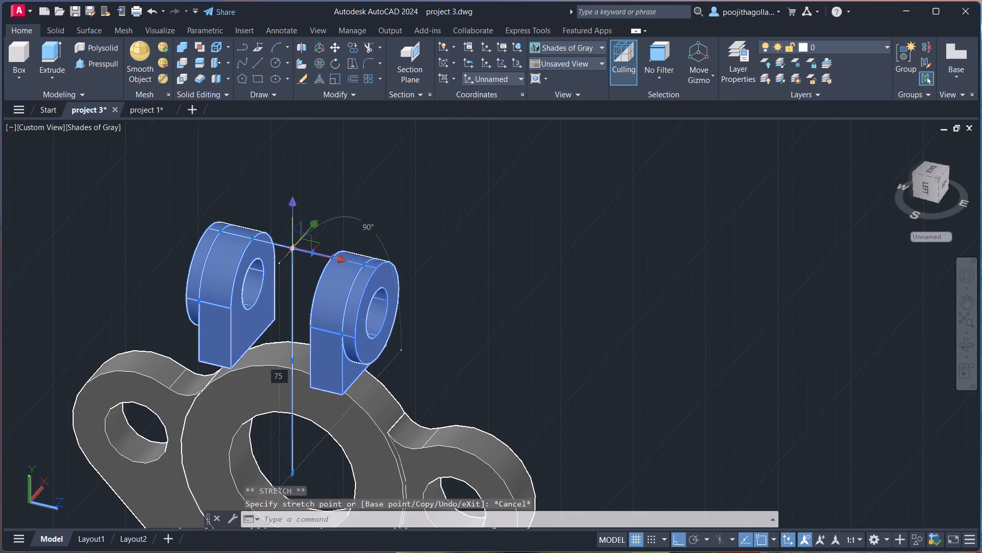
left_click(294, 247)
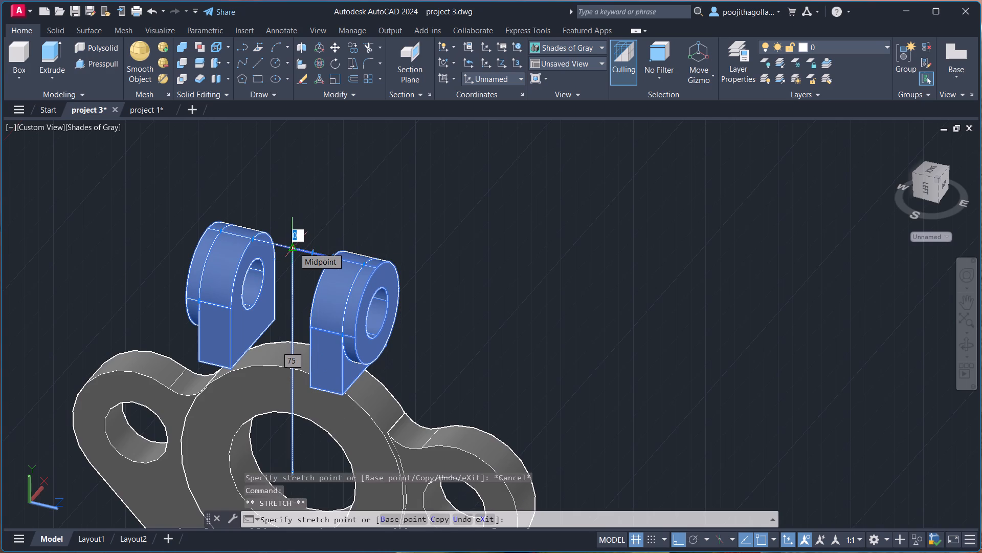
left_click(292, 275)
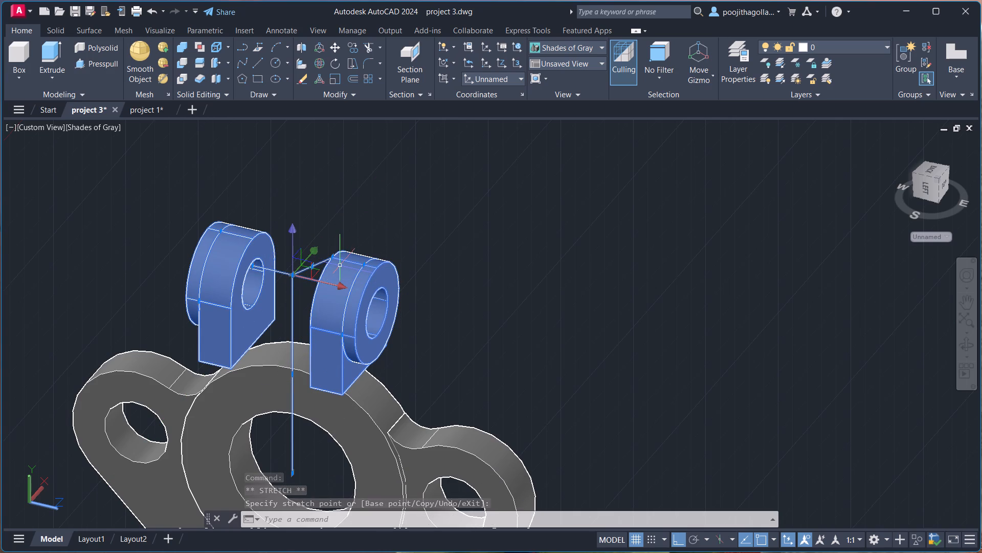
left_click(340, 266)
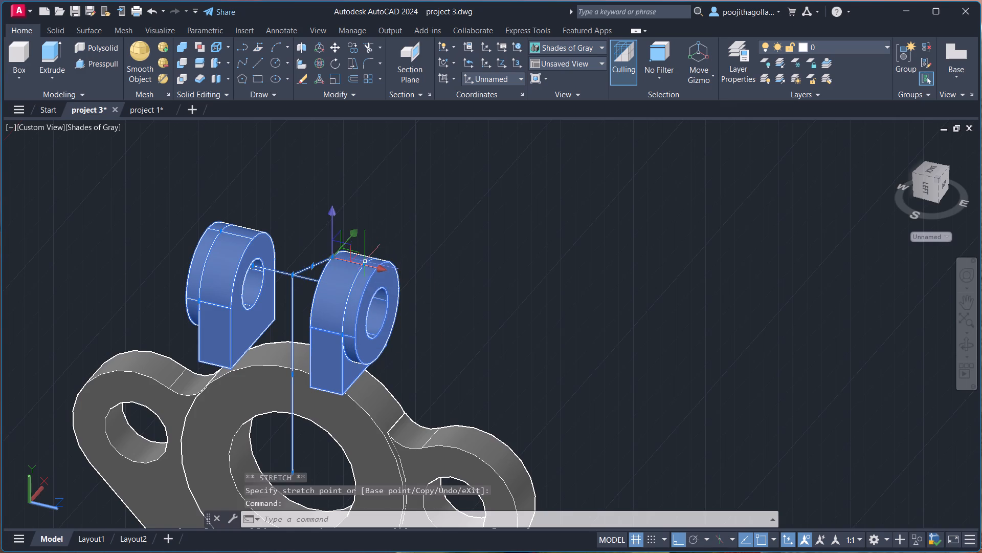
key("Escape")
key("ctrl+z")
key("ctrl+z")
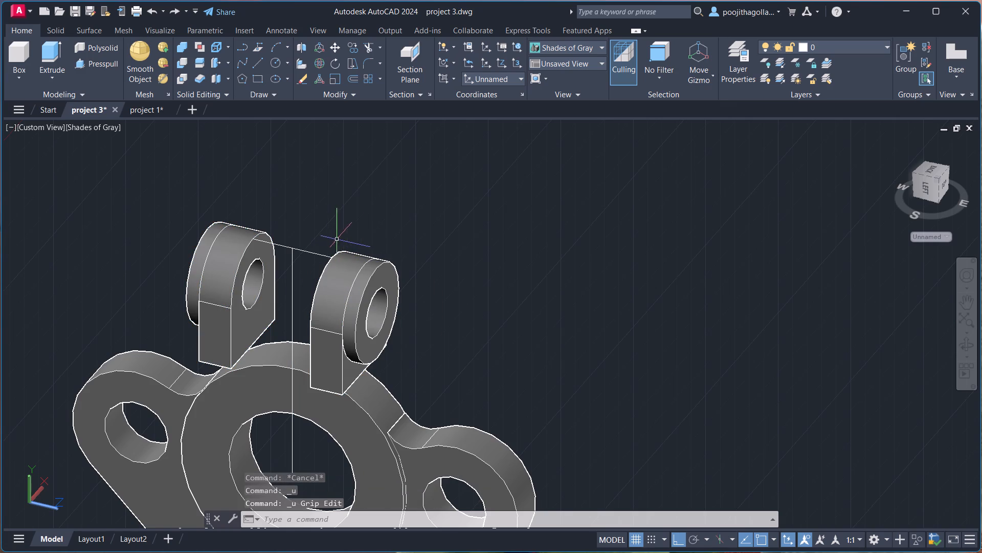
Examine the lugs' position and clearance above the central boss from the front, the side and angled views.
left_click(956, 347)
left_click_drag(571, 342, 504, 348)
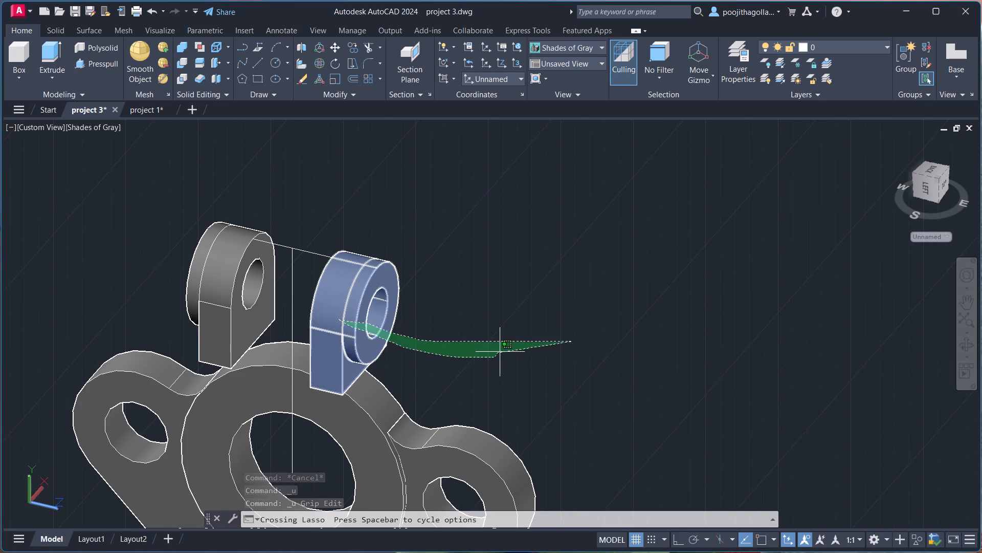
left_click_drag(504, 348, 585, 322)
key("Escape")
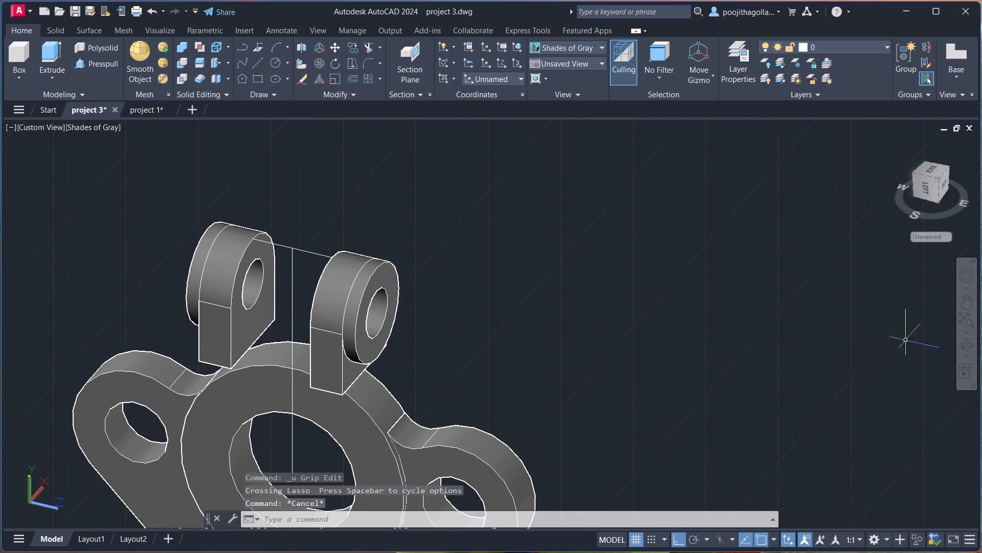
left_click(966, 343)
left_click_drag(410, 343, 452, 266)
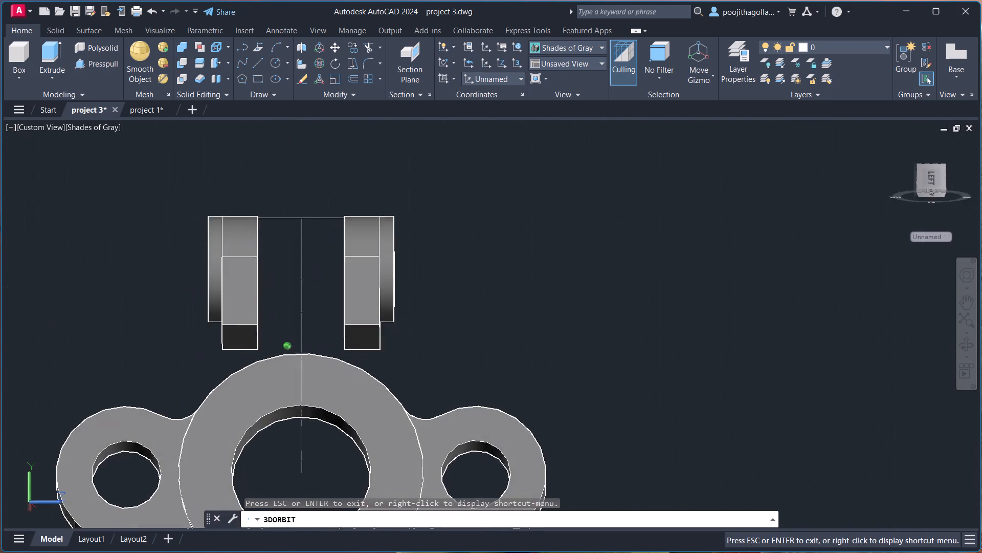
left_click_drag(452, 266, 449, 296)
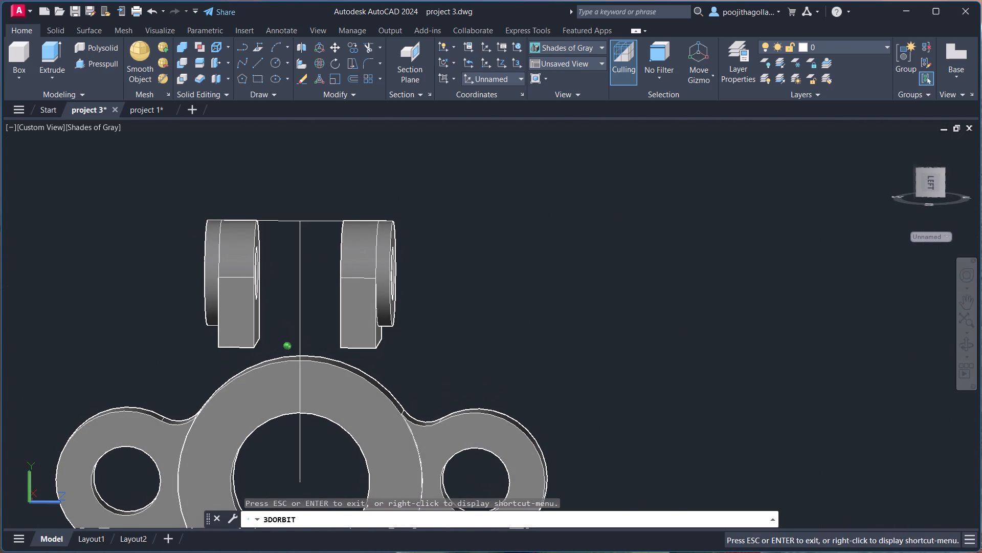
left_click_drag(449, 296, 237, 299)
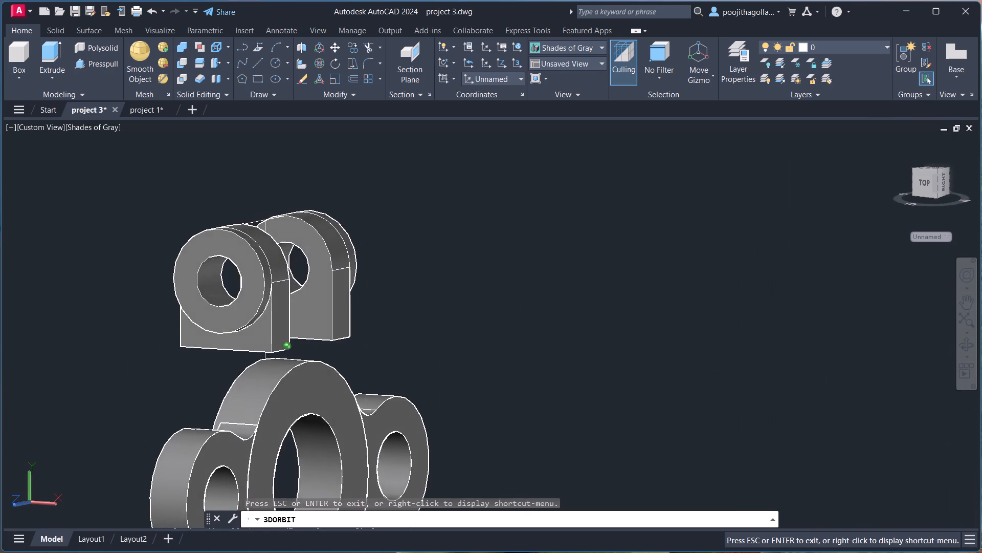
left_click_drag(237, 299, 249, 300)
left_click_drag(374, 343, 324, 348)
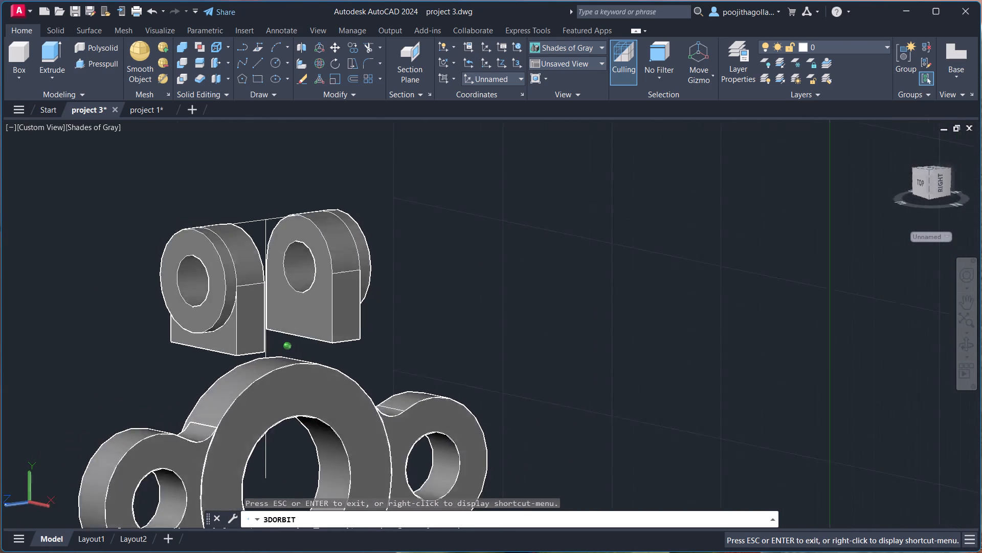
left_click_drag(324, 348, 413, 357)
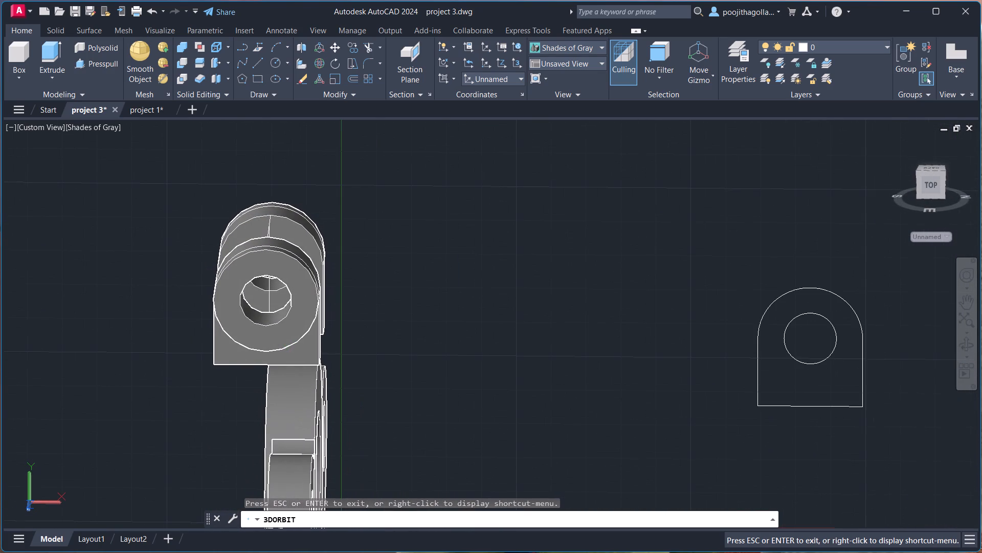
left_click_drag(378, 360, 395, 358)
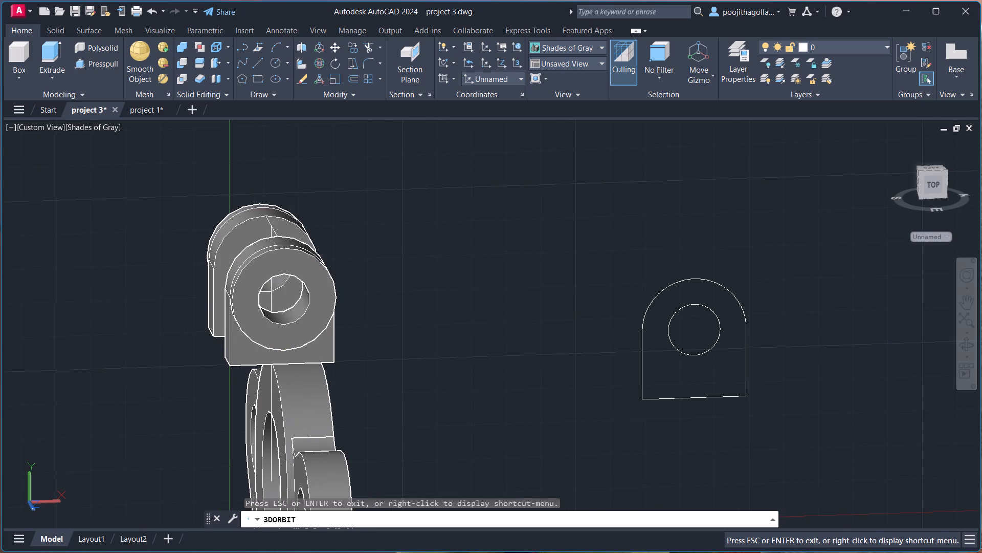
scroll(383, 358, "up", 3)
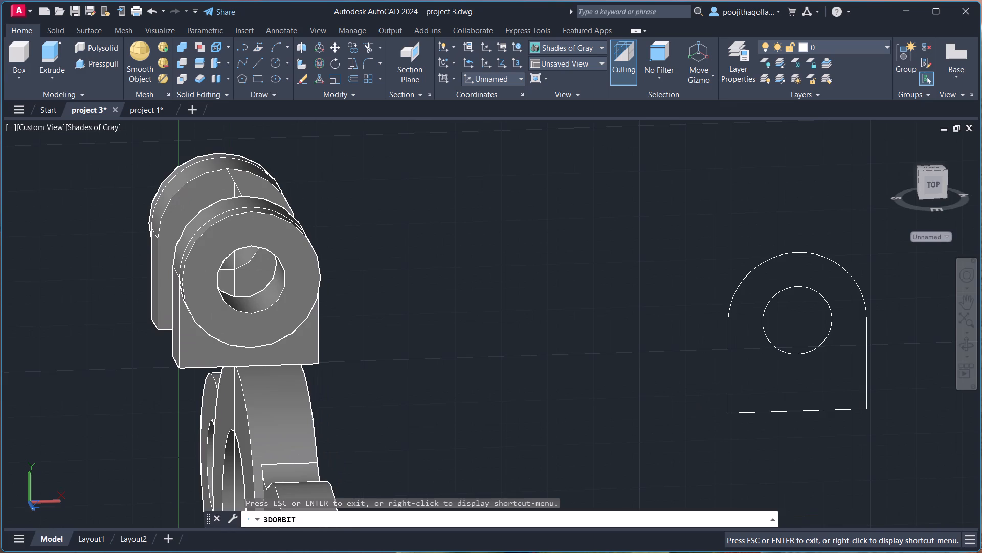
left_click_drag(534, 368, 409, 365)
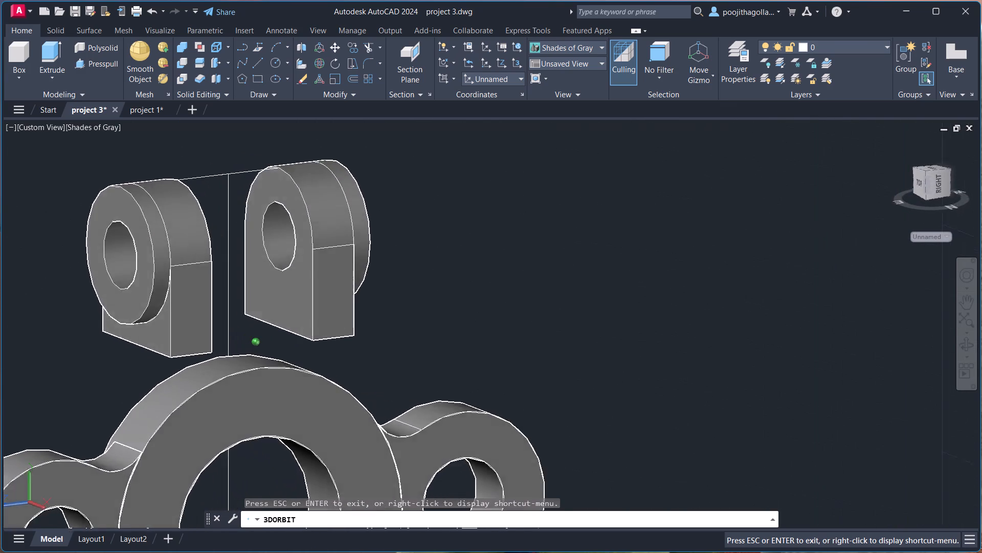
left_click_drag(409, 365, 372, 360)
scroll(407, 341, "down", 1)
middle_click_drag(416, 344, 421, 377)
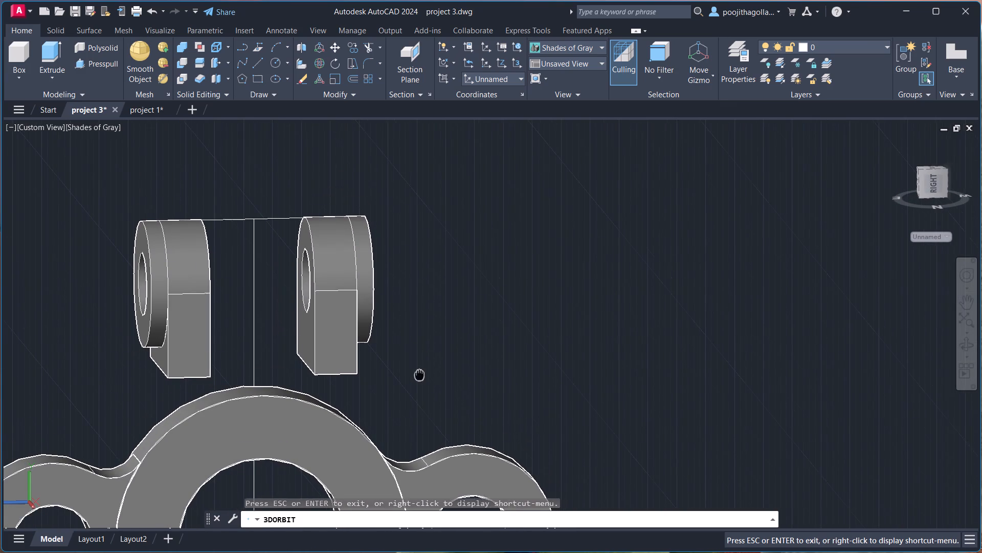
middle_click_drag(421, 377, 421, 379)
key("Escape")
Join the horizontal and vertical reference lines between the two lugs into one 3D polyline.
left_click_drag(465, 187, 438, 200)
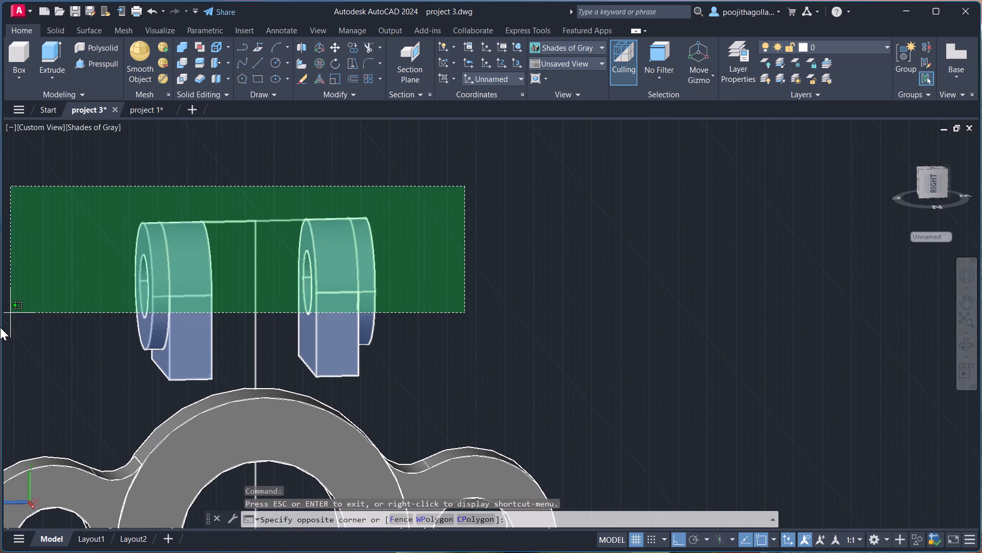
left_click(0, 327)
left_click(75, 345)
key("j")
key("Return")
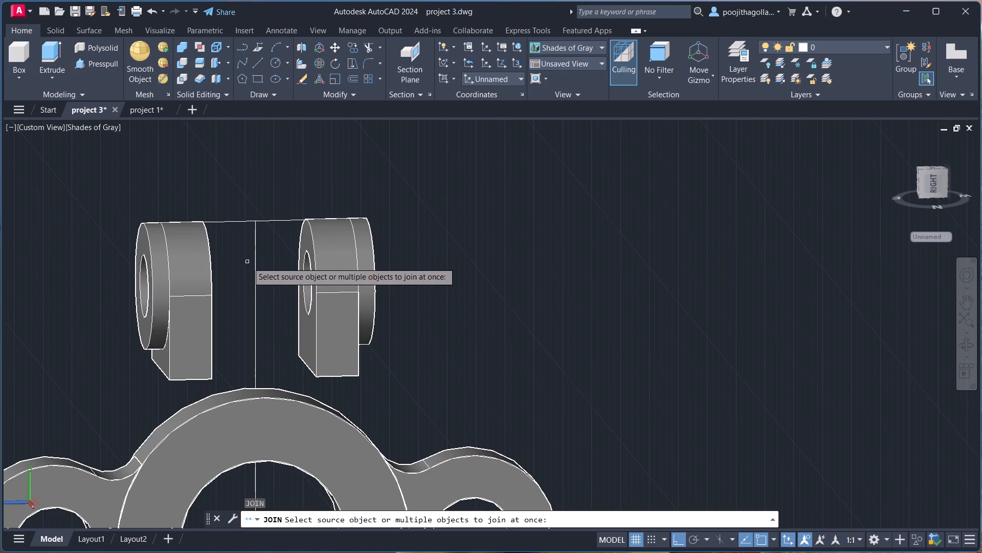
left_click(480, 209)
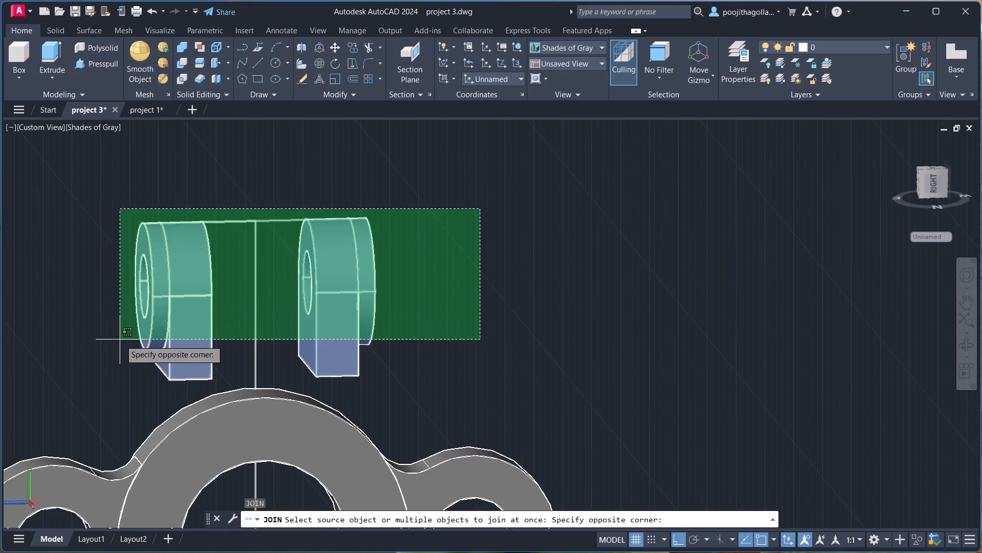
left_click(120, 340)
key("Return")
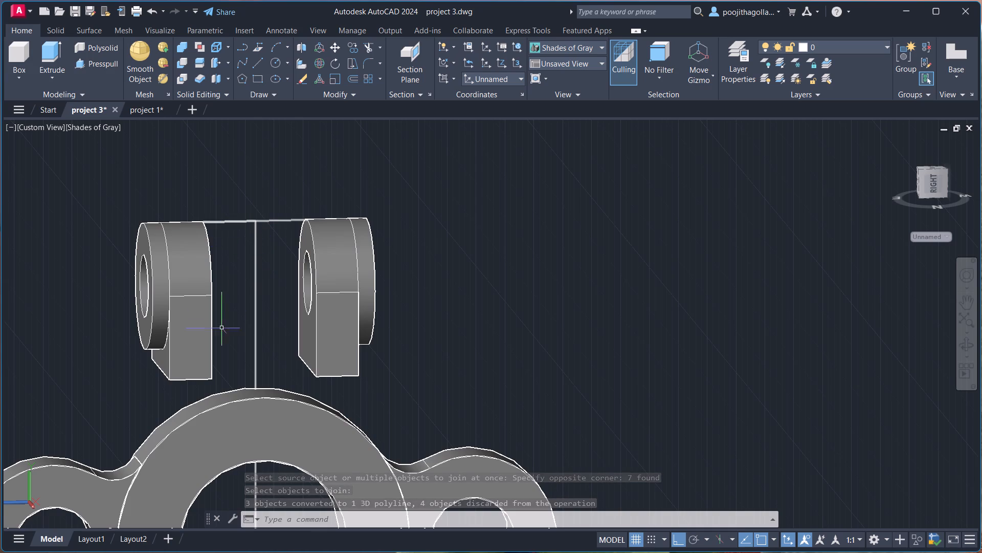
Move both lug solids straight down, from one lug's lower inner corner to the central boss's outer edge.
left_click(194, 361)
left_click(319, 329)
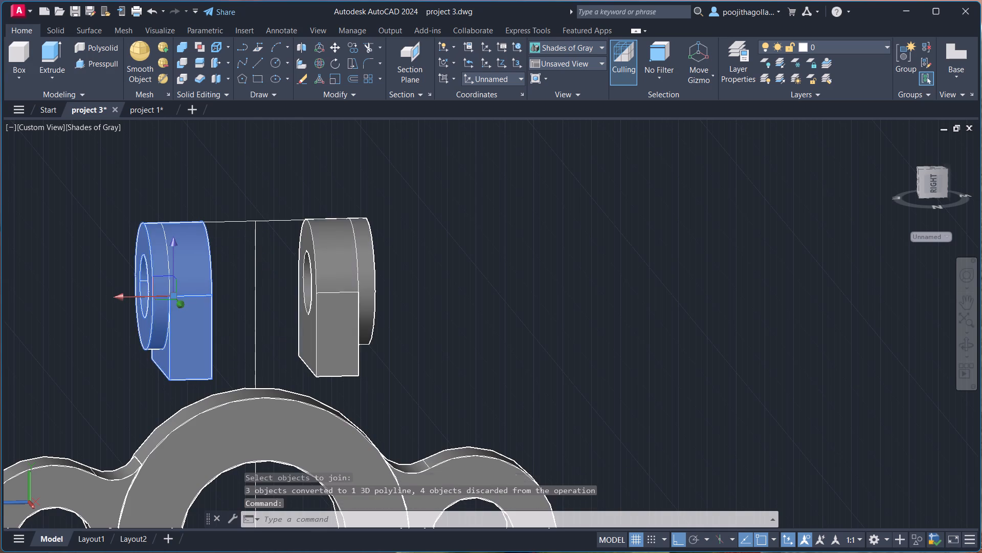
key("m")
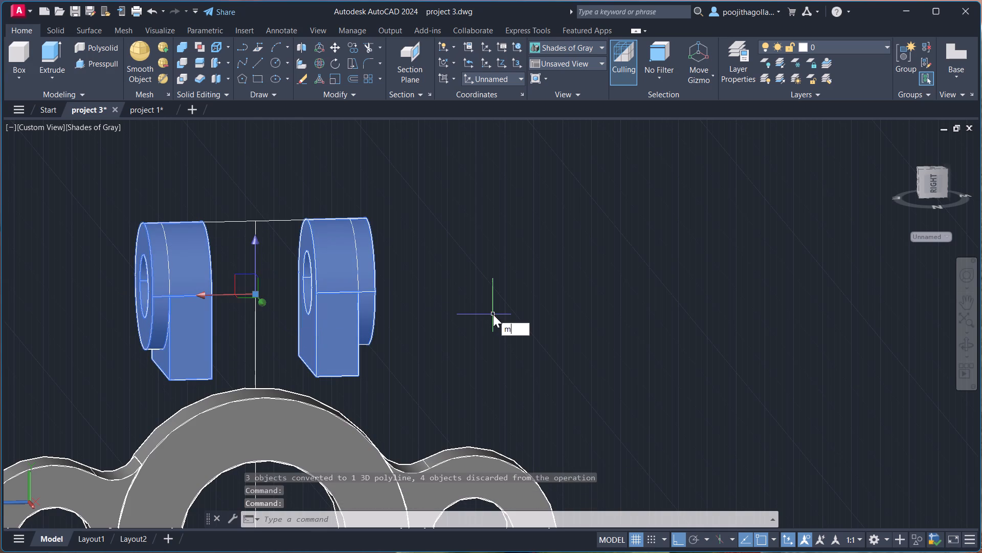
key("Return")
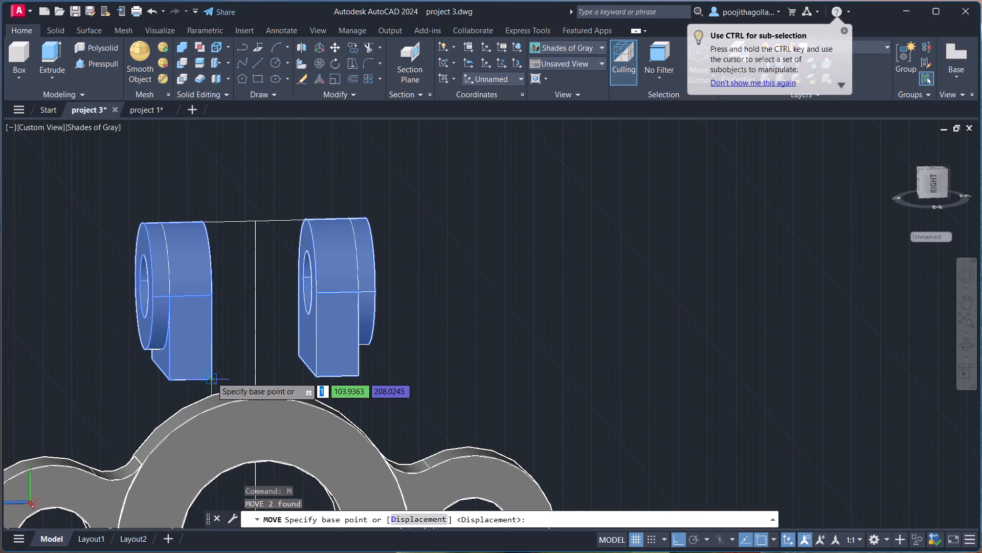
left_click(211, 377)
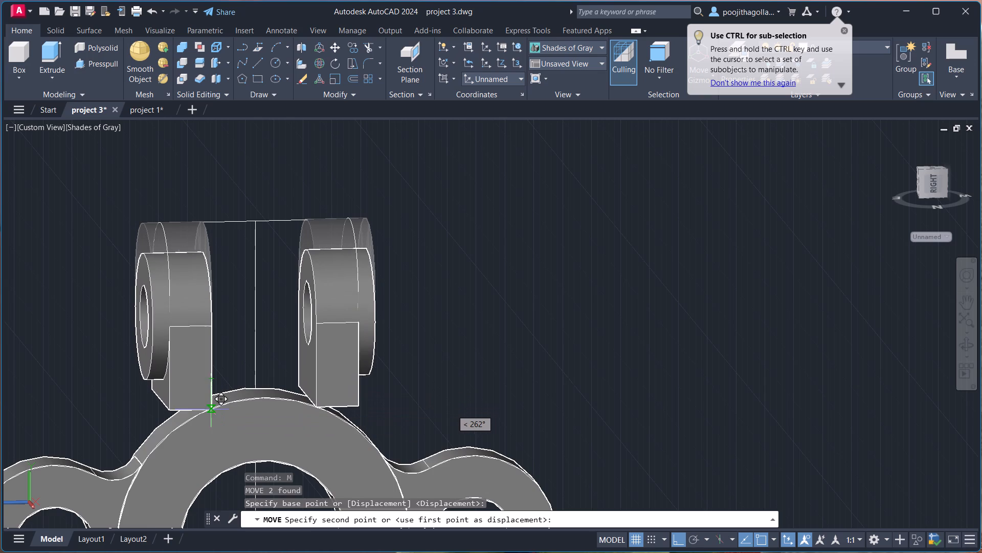
left_click(211, 410)
key("Escape")
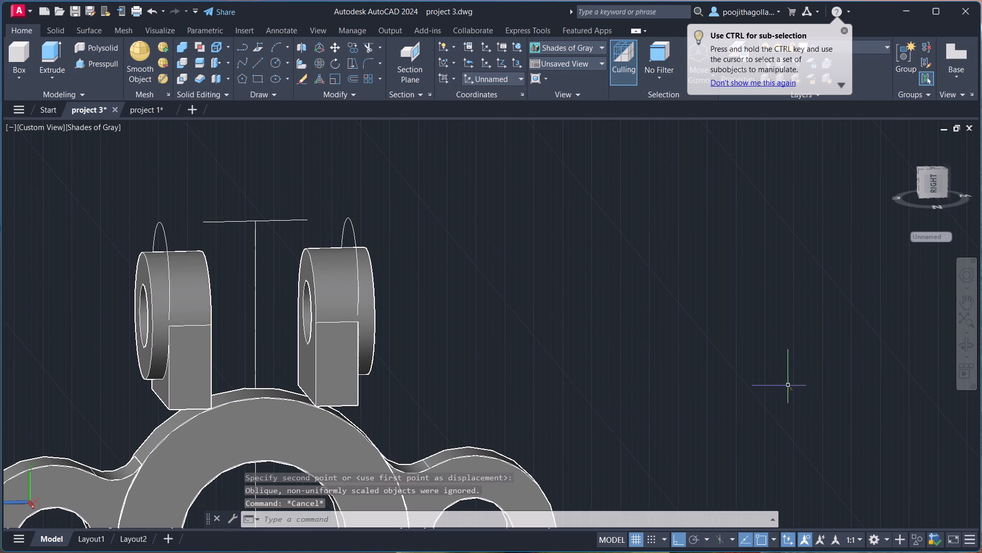
Examine where the bottom edges of both lugs meet the central boss, from angled views and close up.
left_click(966, 350)
left_click_drag(374, 374, 415, 377)
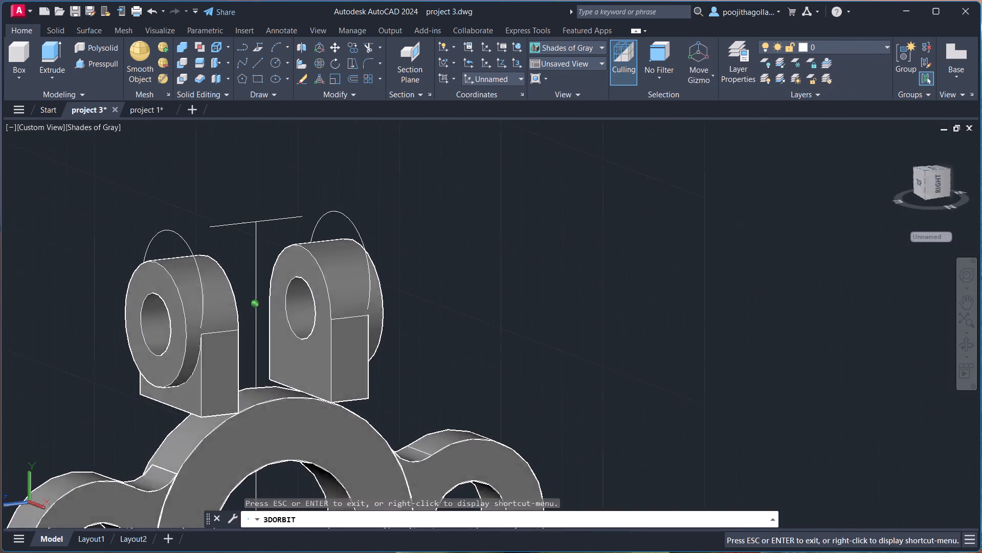
left_click_drag(415, 377, 494, 367)
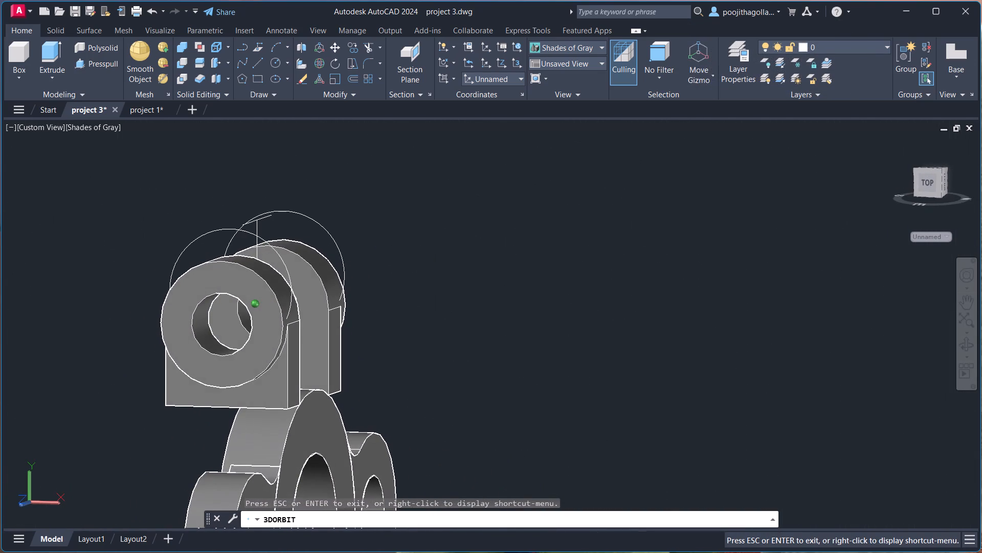
left_click_drag(494, 367, 490, 364)
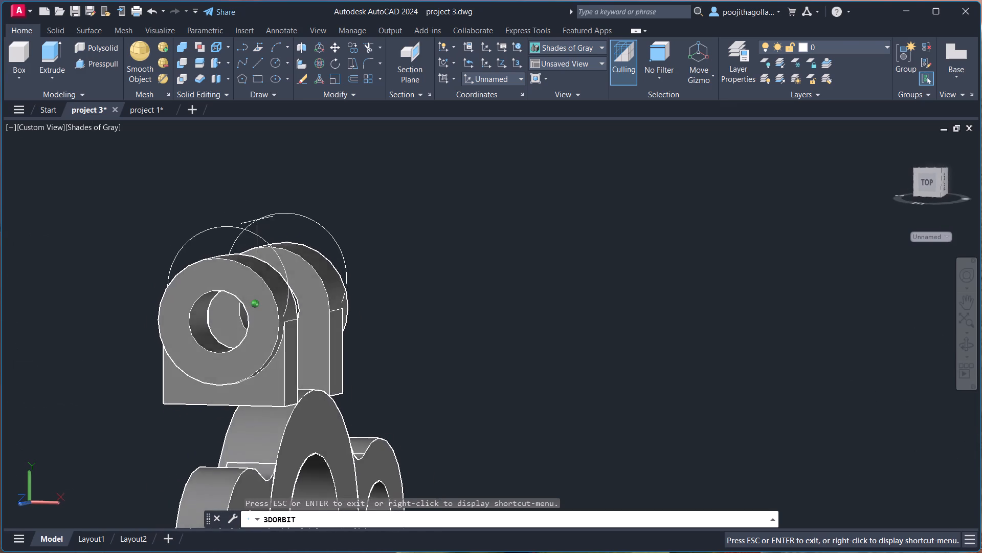
left_click_drag(490, 364, 403, 389)
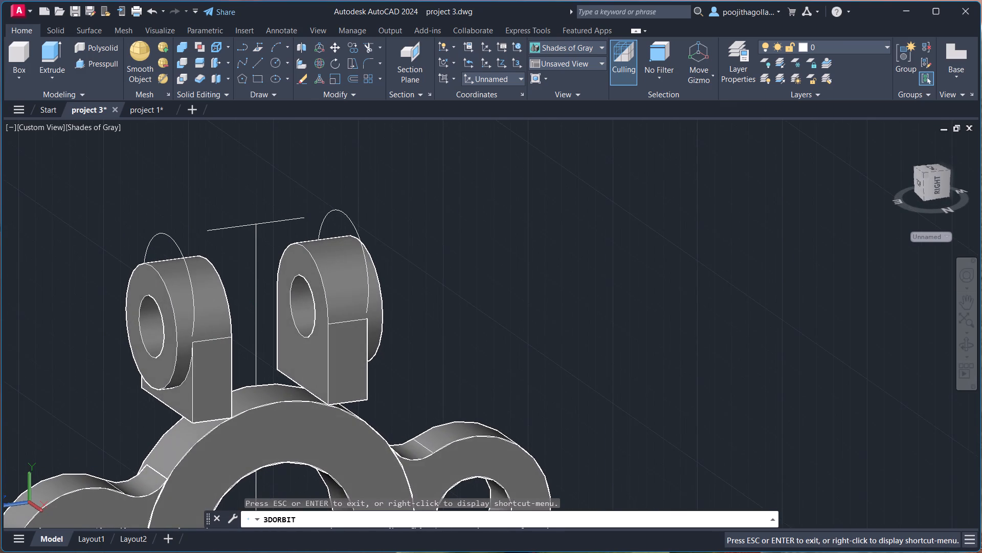
scroll(72, 439, "up", 4)
scroll(301, 404, "down", 1)
scroll(301, 404, "up", 8)
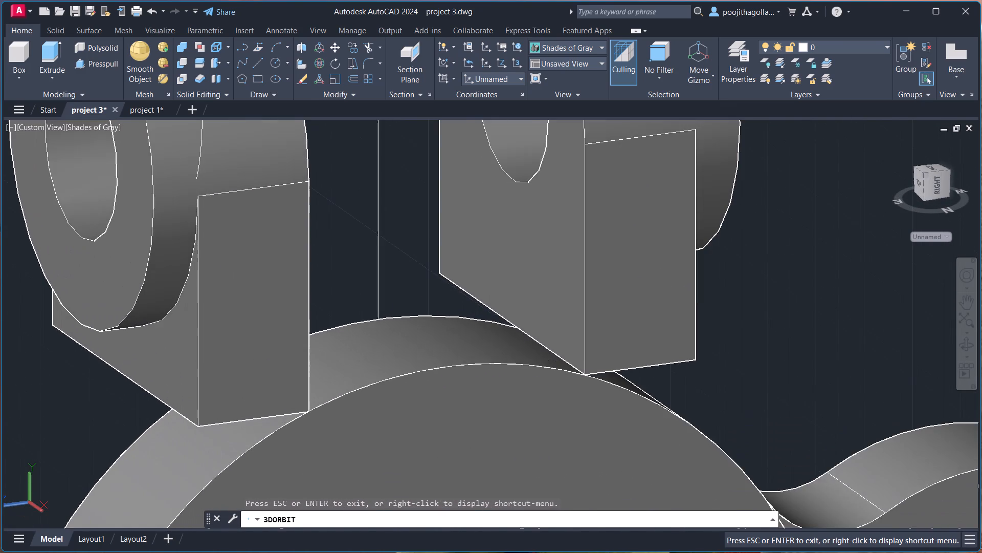
scroll(301, 404, "up", 7)
scroll(310, 422, "down", 4)
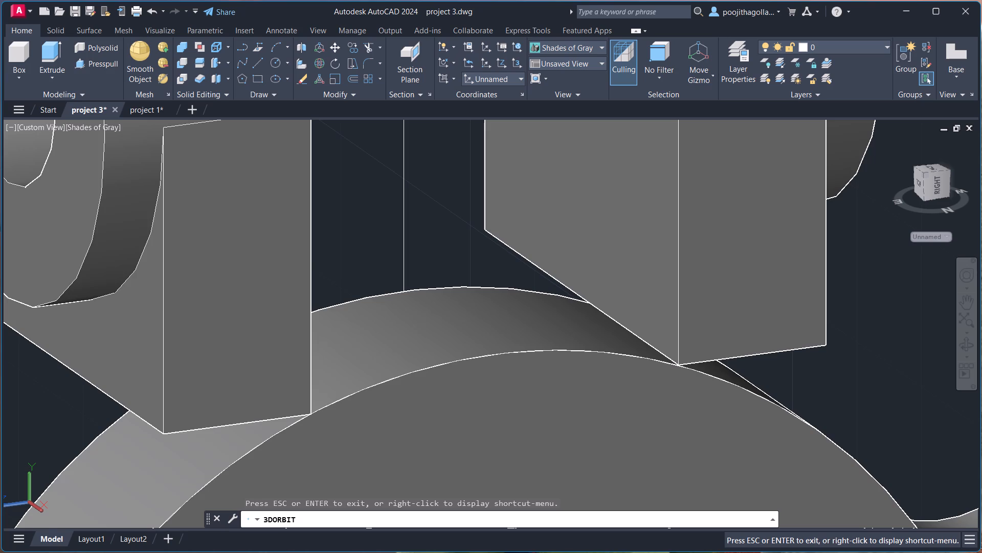
Examine how both lugs sit on the central boss from several angles, close up and with the whole bracket in view.
left_click_drag(772, 387, 953, 380)
scroll(485, 387, "down", 6)
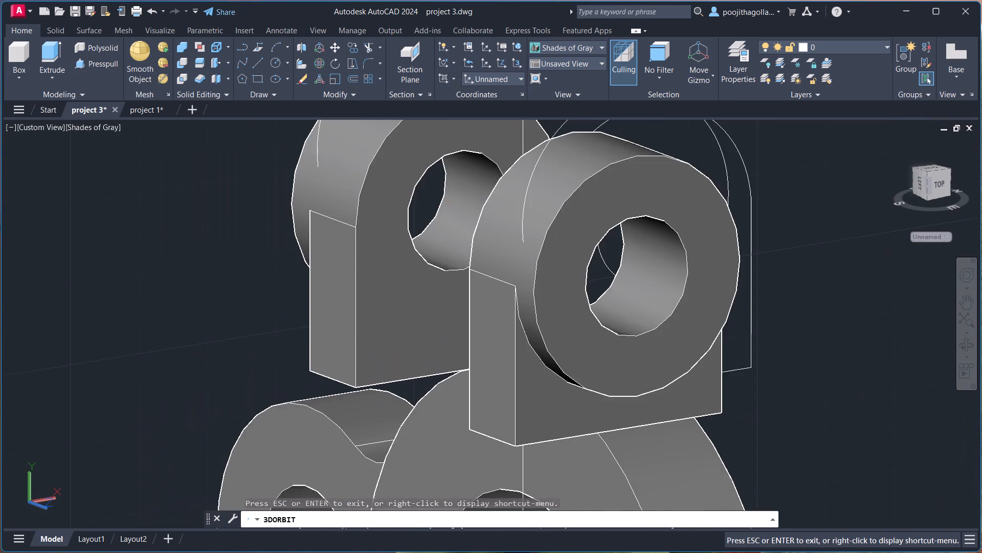
scroll(587, 399, "down", 4)
middle_click_drag(680, 397, 654, 330)
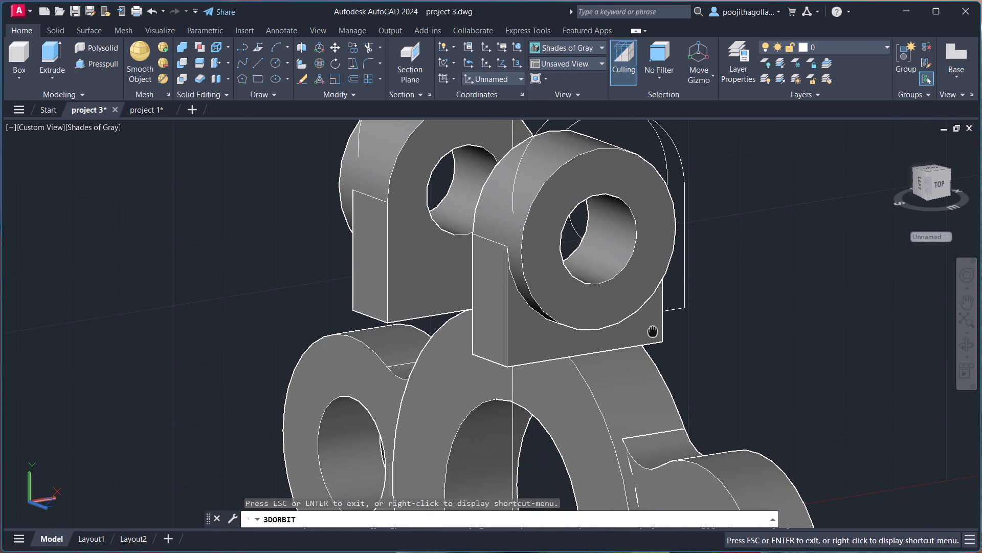
scroll(555, 379, "up", 4)
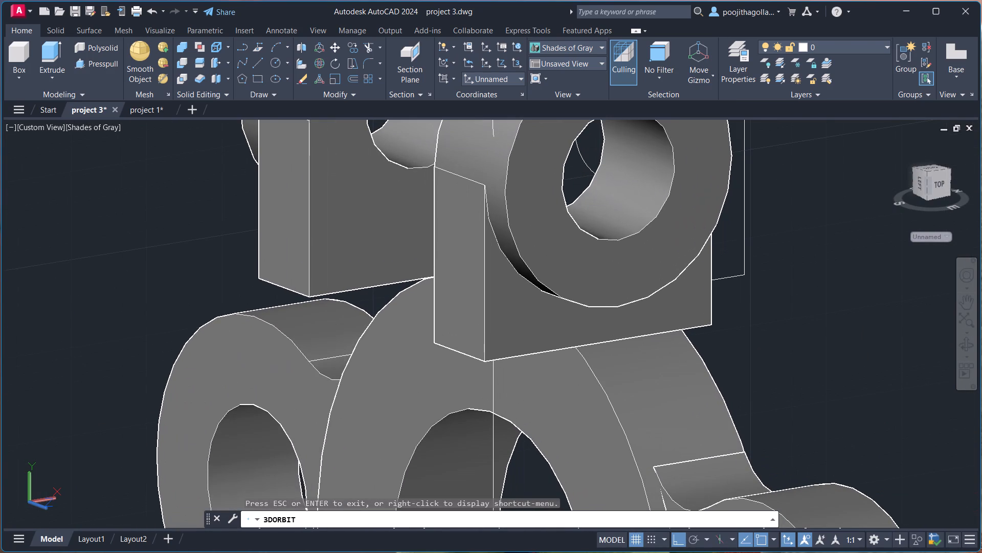
left_click_drag(534, 405, 621, 407)
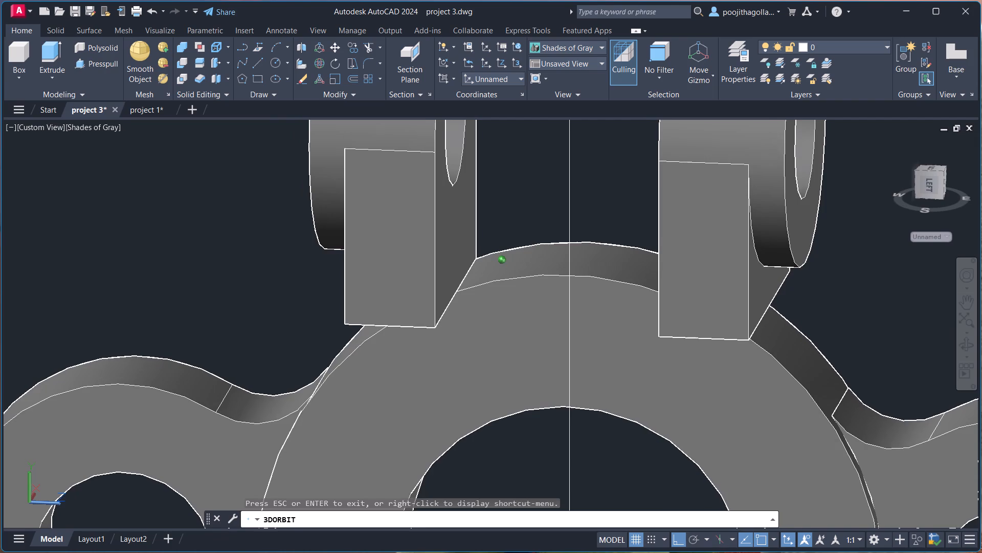
left_click_drag(621, 407, 605, 406)
scroll(449, 389, "down", 15)
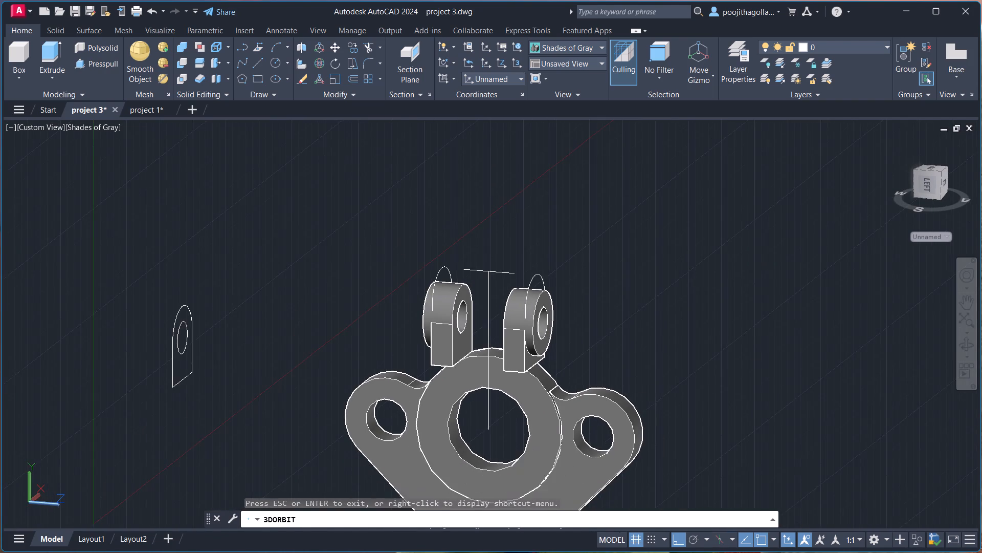
scroll(497, 393, "down", 5)
middle_click_drag(539, 421, 511, 369)
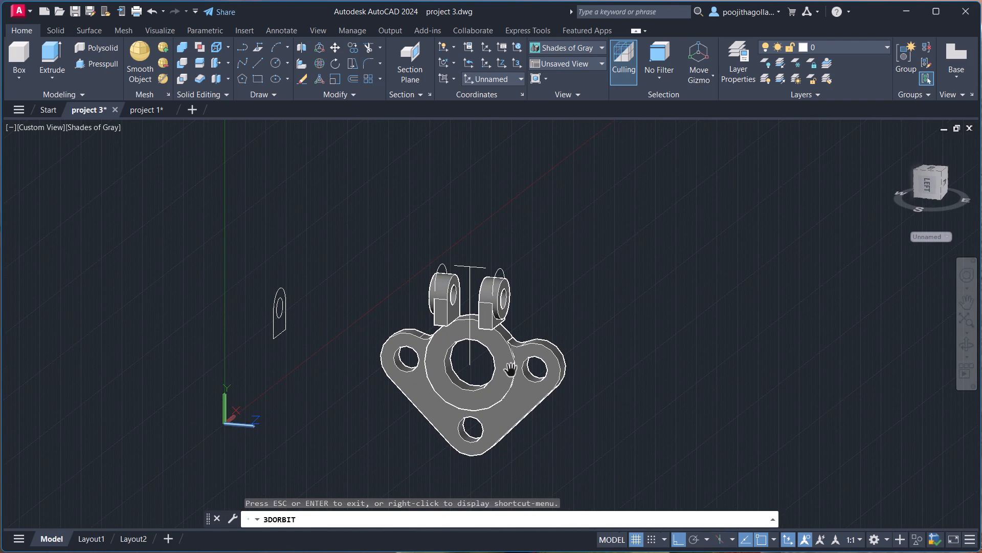
scroll(471, 359, "up", 4)
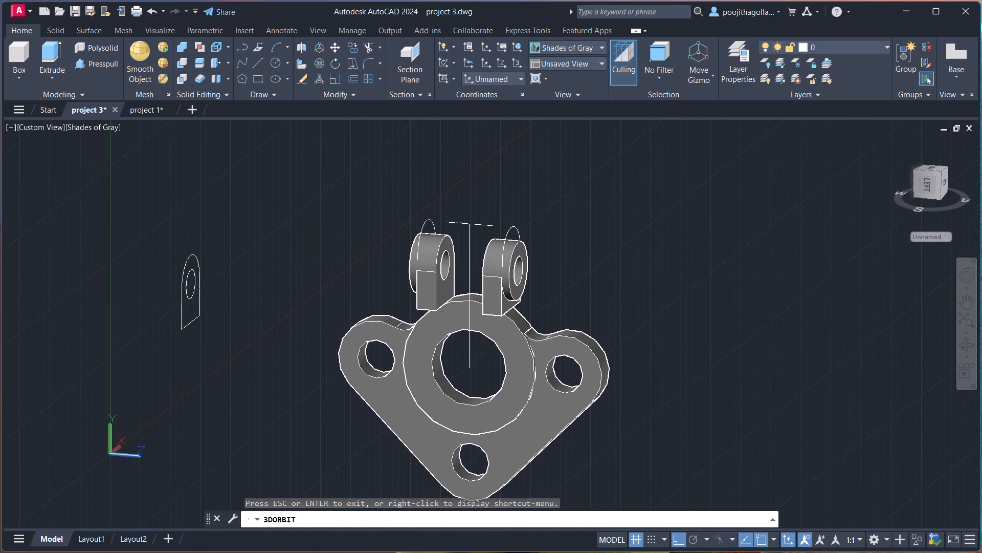
scroll(471, 359, "up", 2)
middle_click_drag(489, 342, 447, 394)
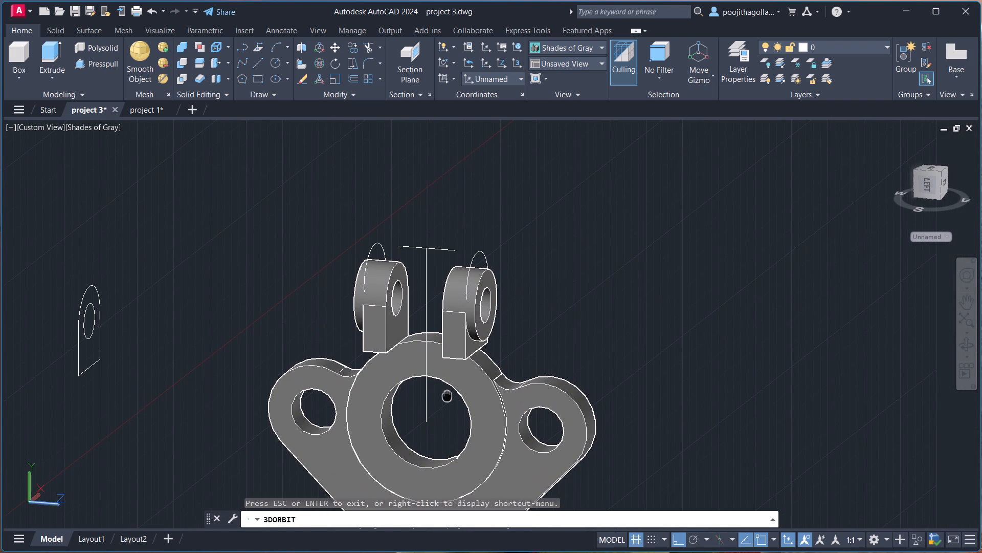
scroll(449, 367, "up", 3)
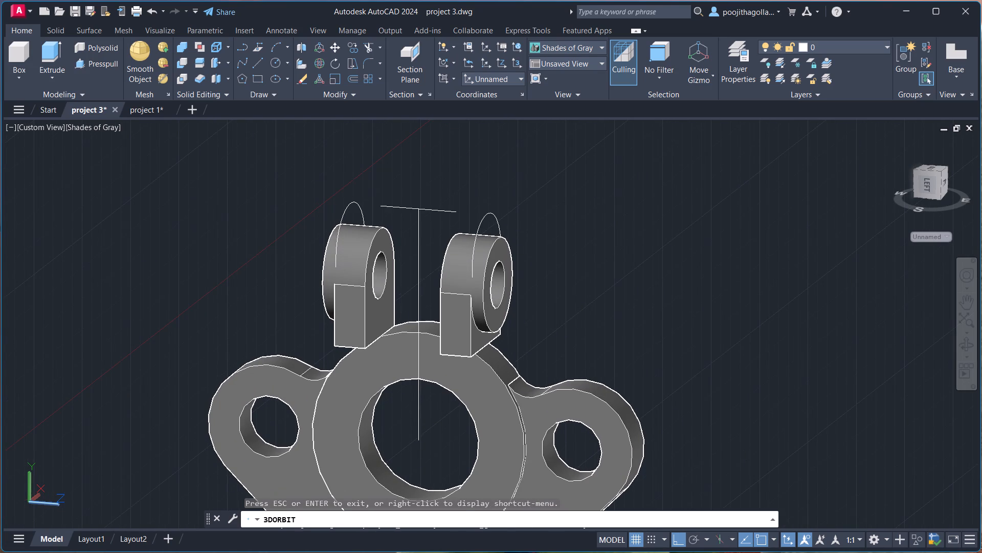
left_click_drag(552, 328, 546, 330)
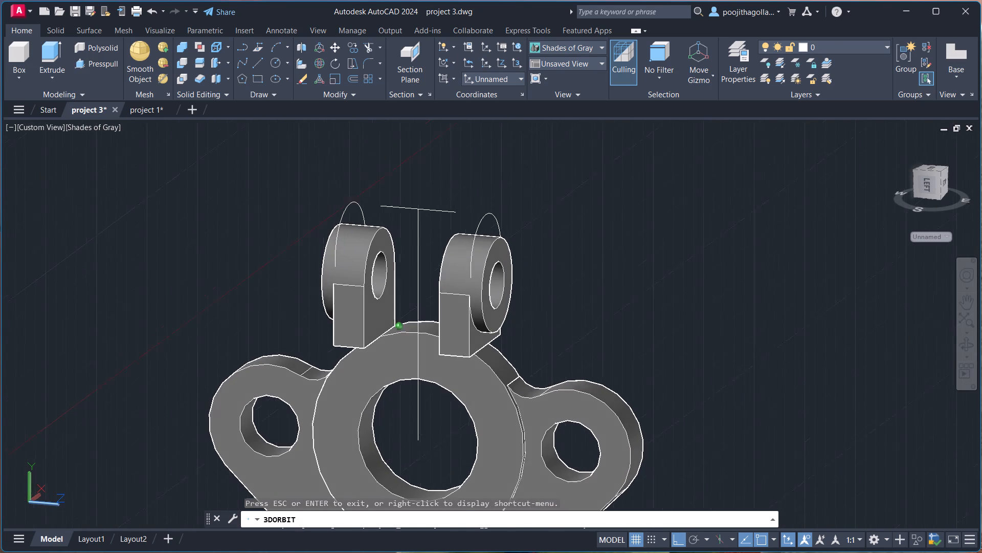
left_click_drag(546, 330, 336, 308)
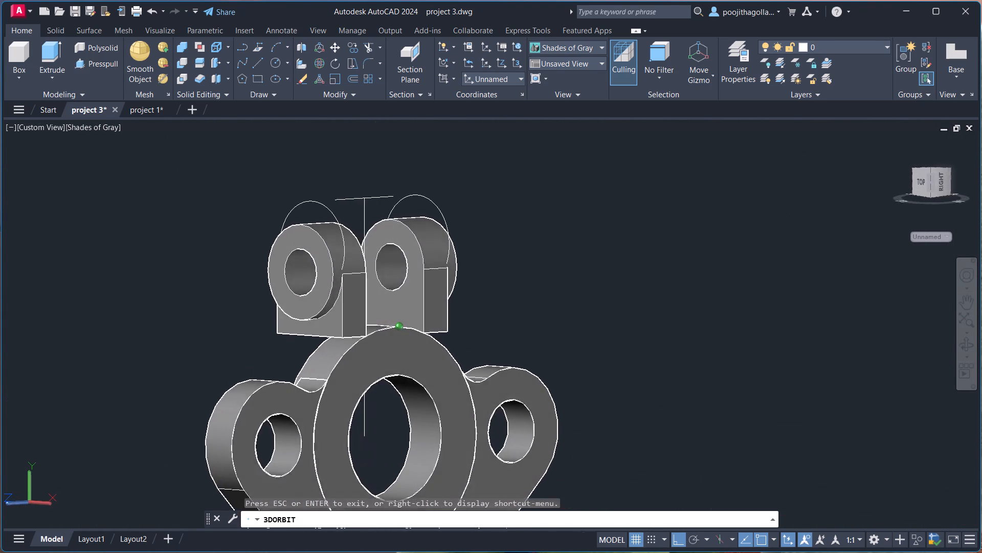
left_click_drag(336, 308, 277, 313)
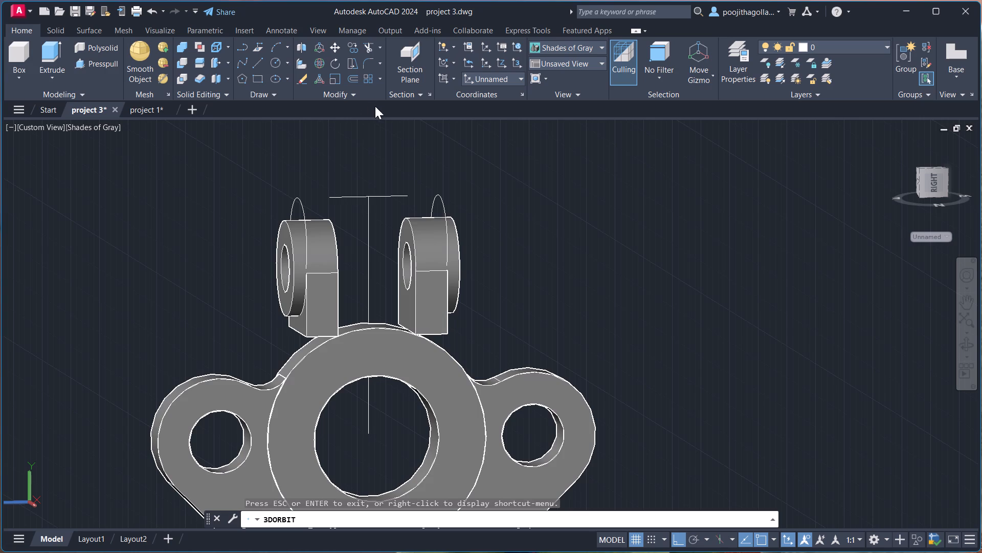
key("Escape")
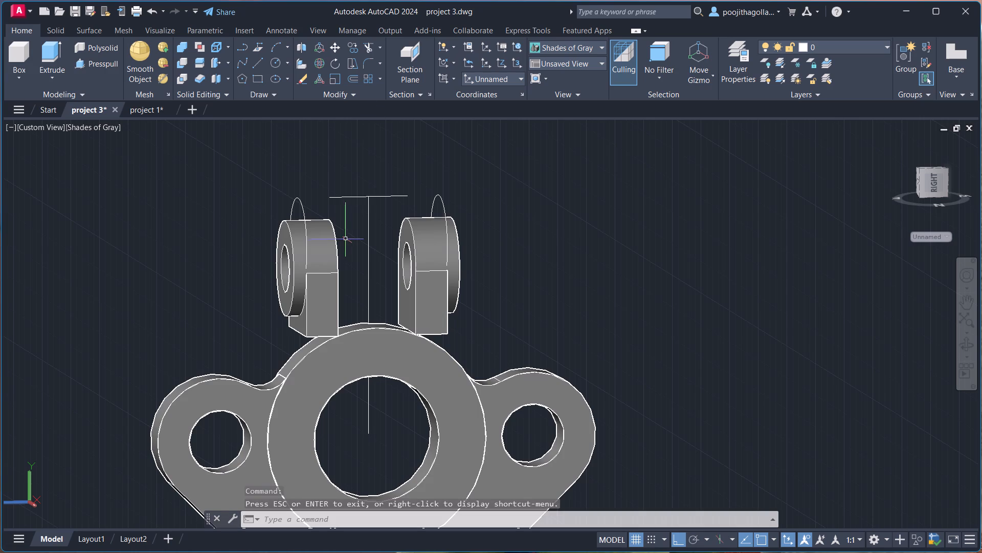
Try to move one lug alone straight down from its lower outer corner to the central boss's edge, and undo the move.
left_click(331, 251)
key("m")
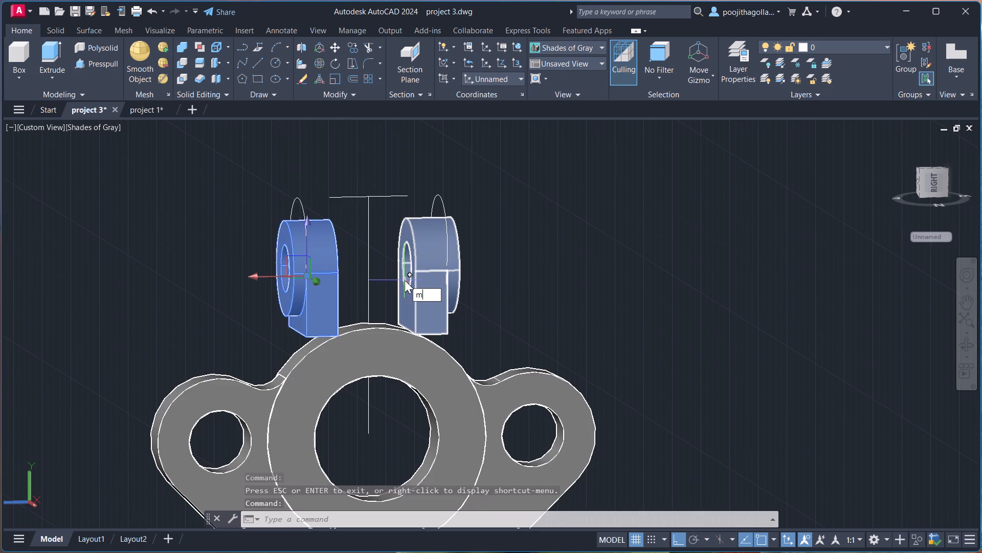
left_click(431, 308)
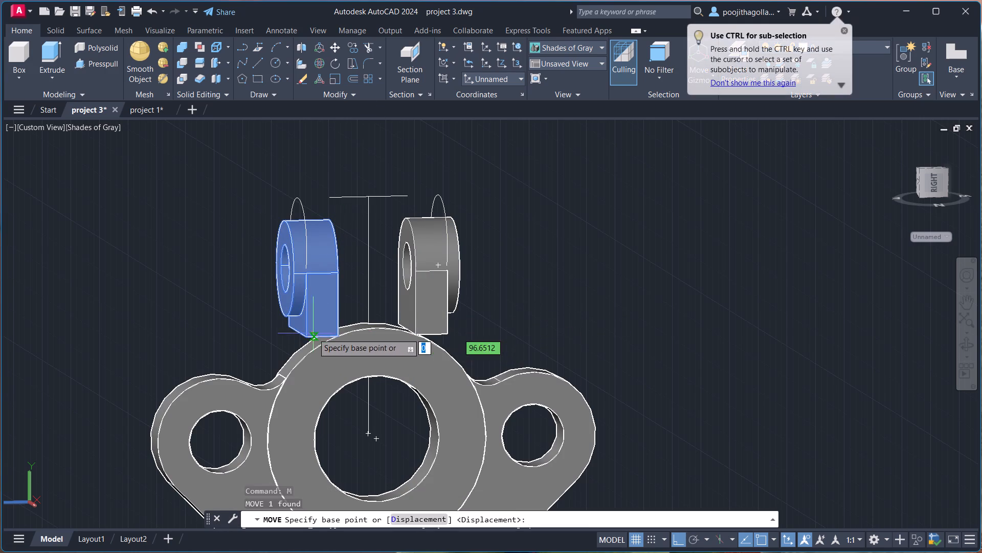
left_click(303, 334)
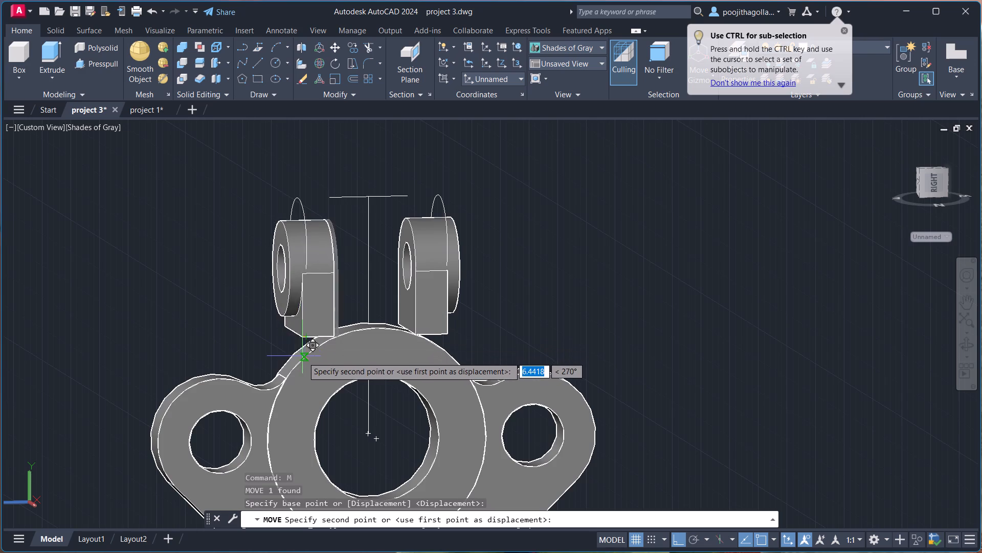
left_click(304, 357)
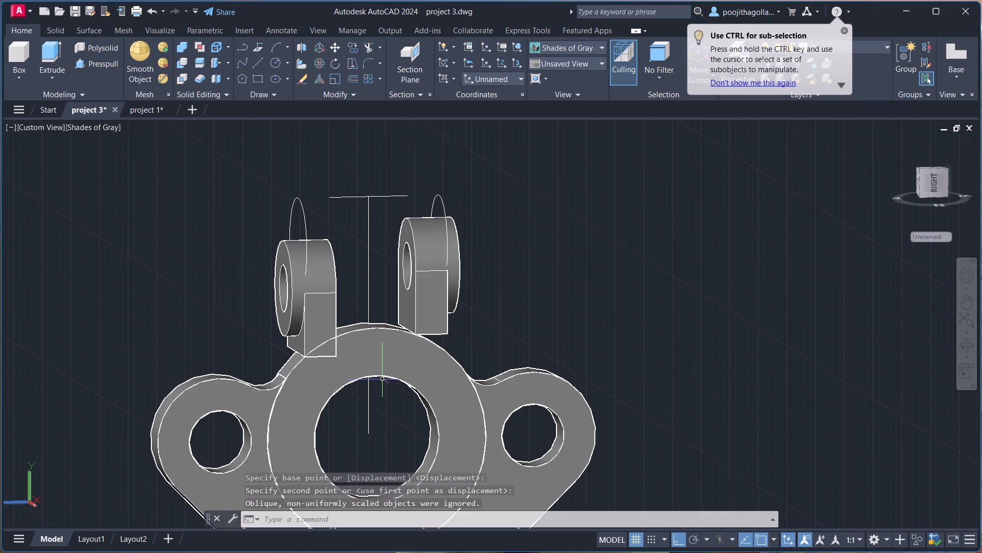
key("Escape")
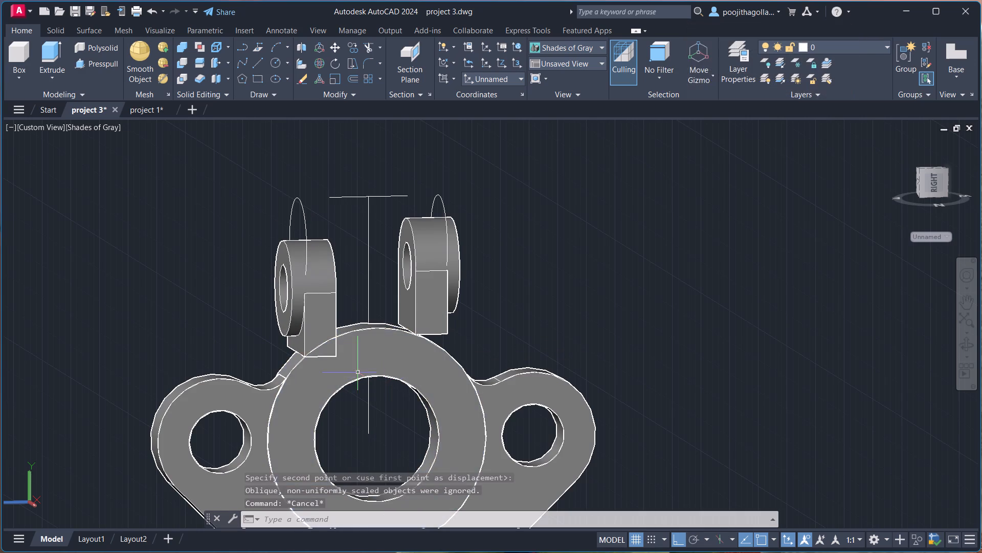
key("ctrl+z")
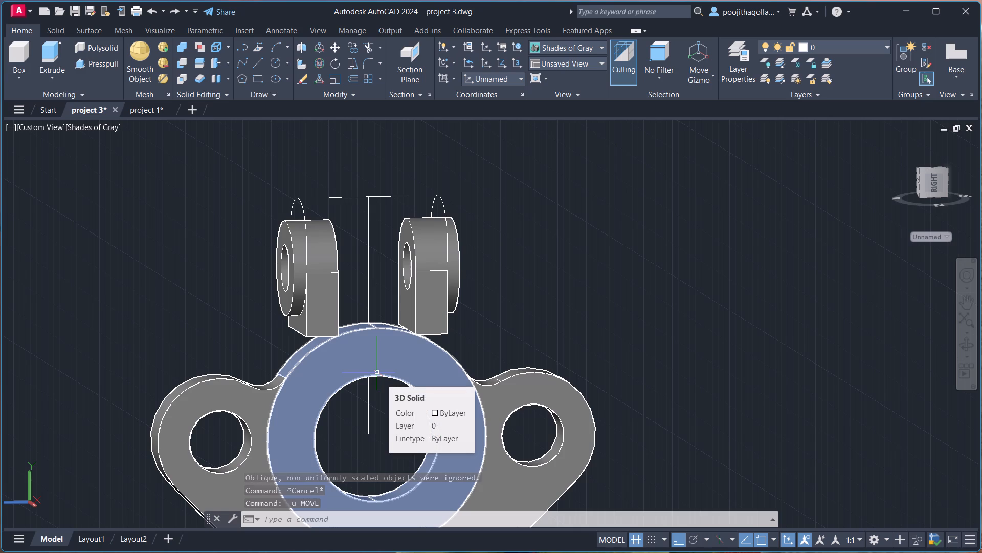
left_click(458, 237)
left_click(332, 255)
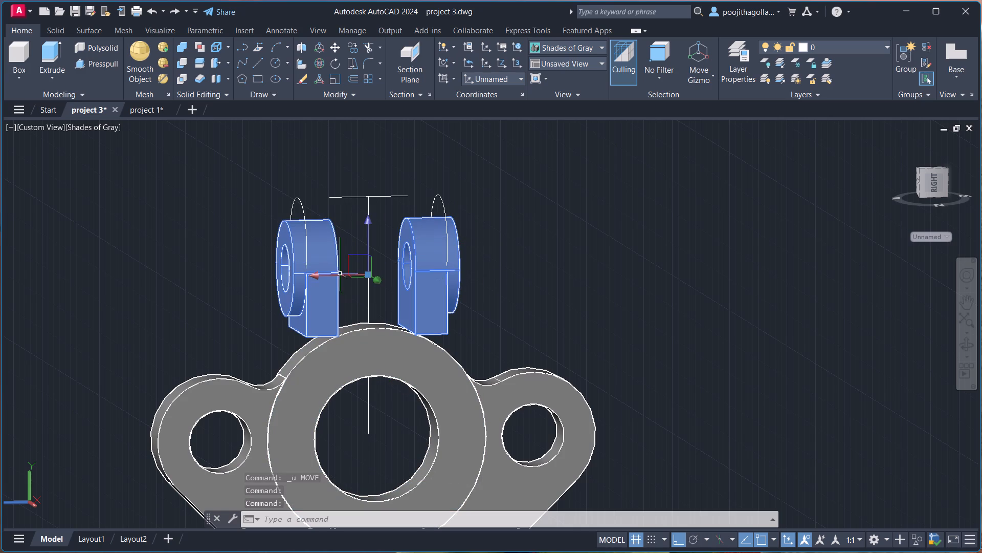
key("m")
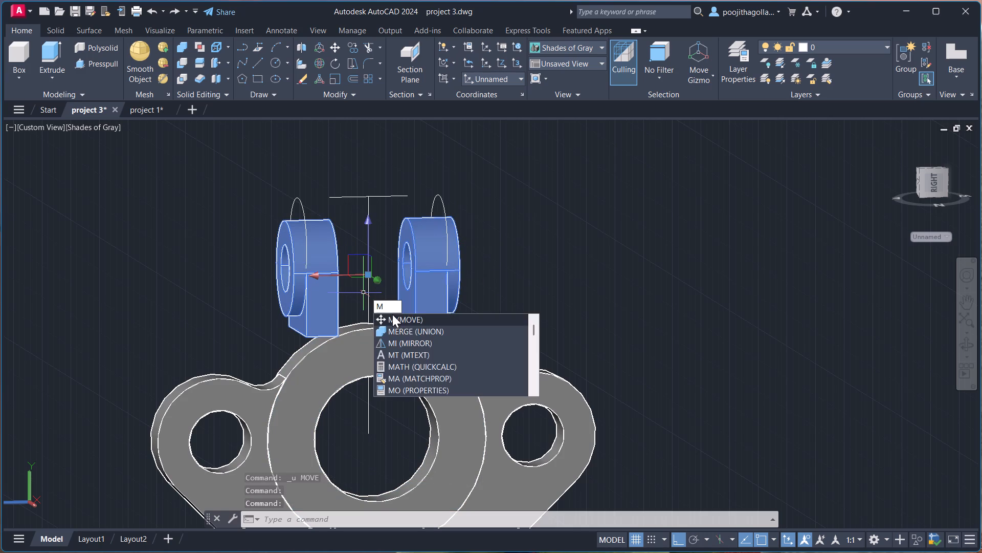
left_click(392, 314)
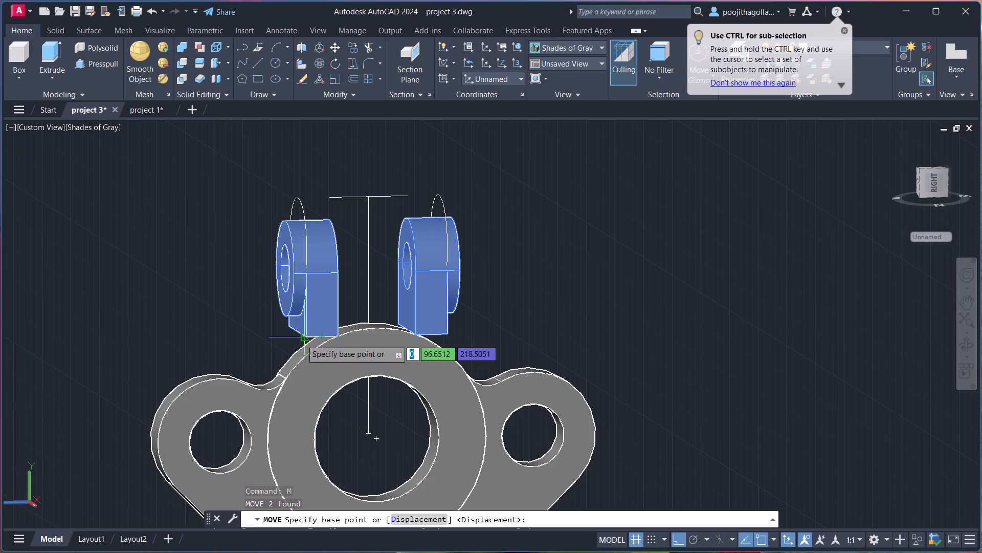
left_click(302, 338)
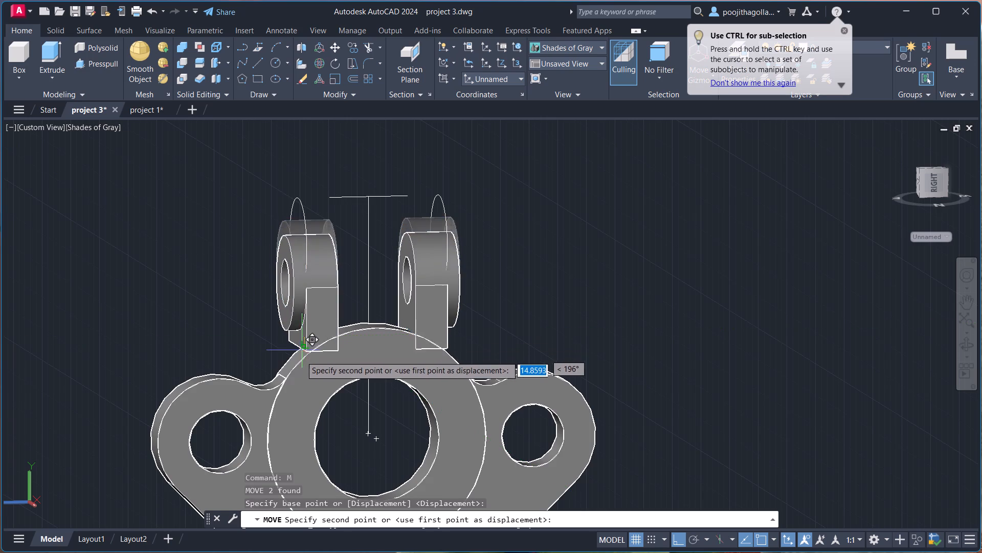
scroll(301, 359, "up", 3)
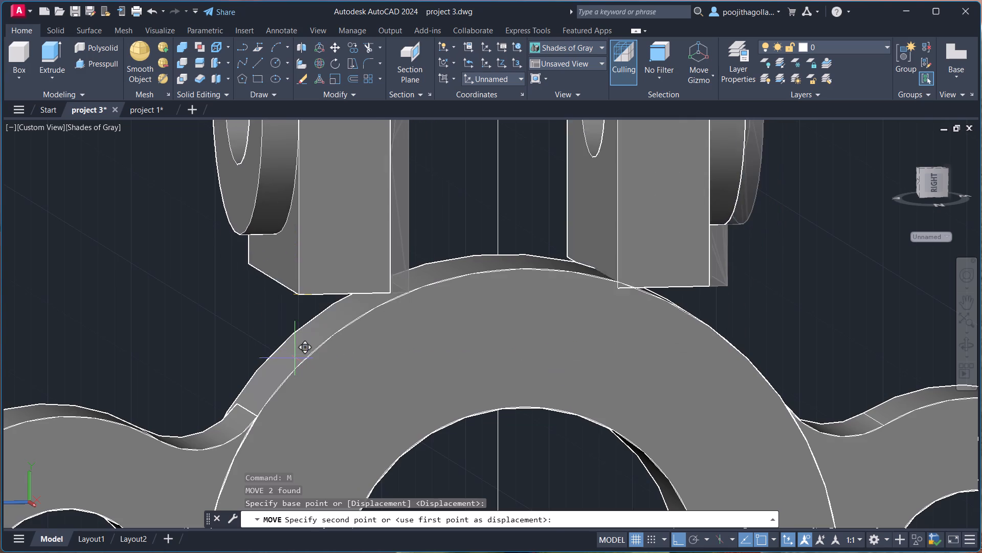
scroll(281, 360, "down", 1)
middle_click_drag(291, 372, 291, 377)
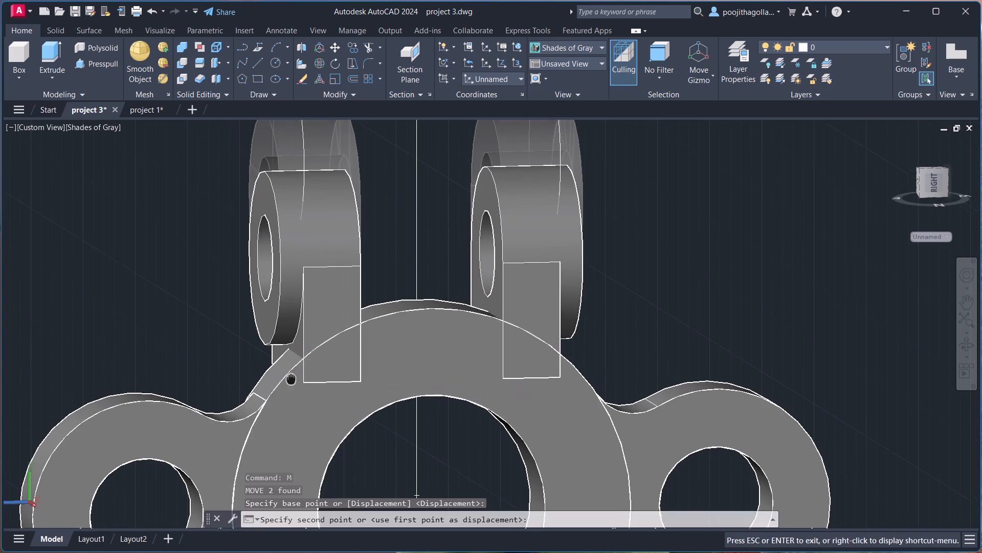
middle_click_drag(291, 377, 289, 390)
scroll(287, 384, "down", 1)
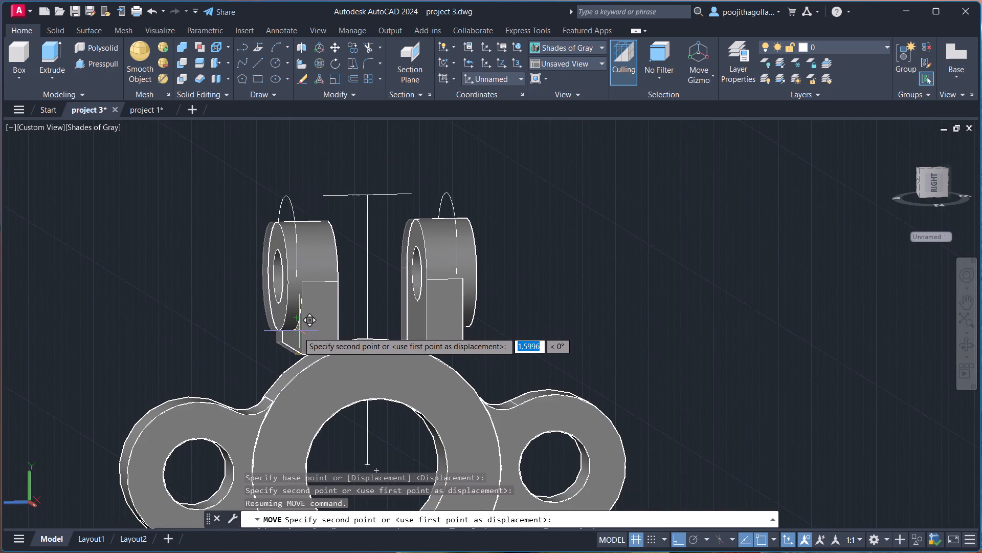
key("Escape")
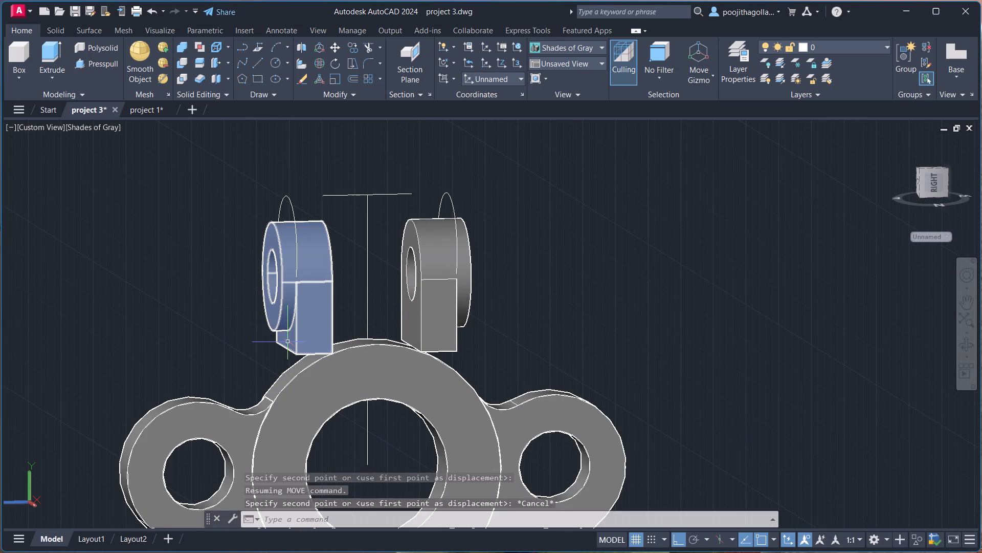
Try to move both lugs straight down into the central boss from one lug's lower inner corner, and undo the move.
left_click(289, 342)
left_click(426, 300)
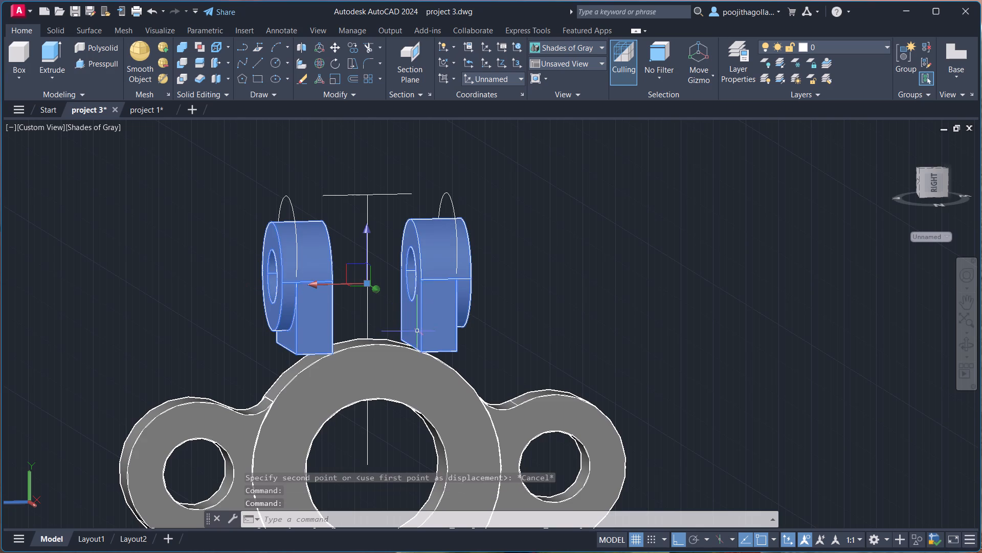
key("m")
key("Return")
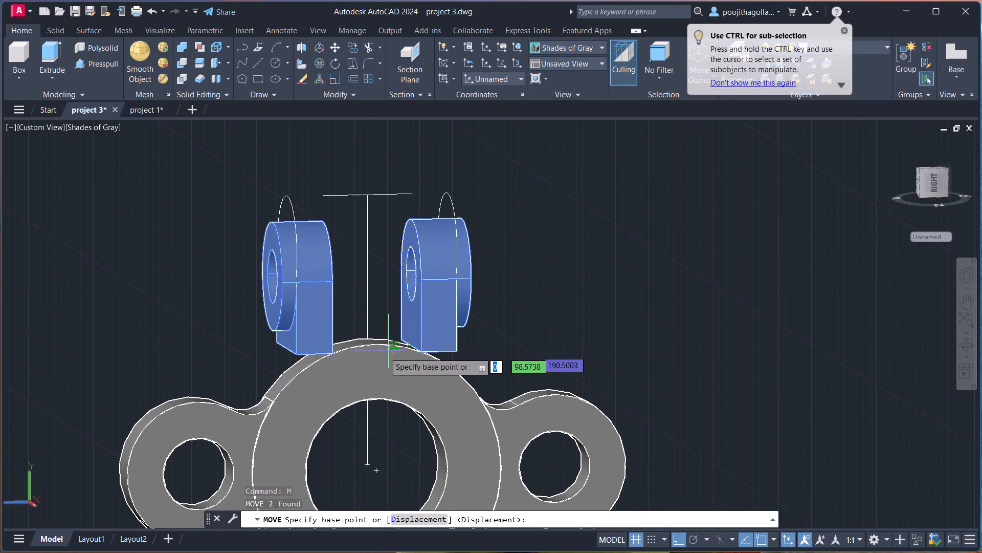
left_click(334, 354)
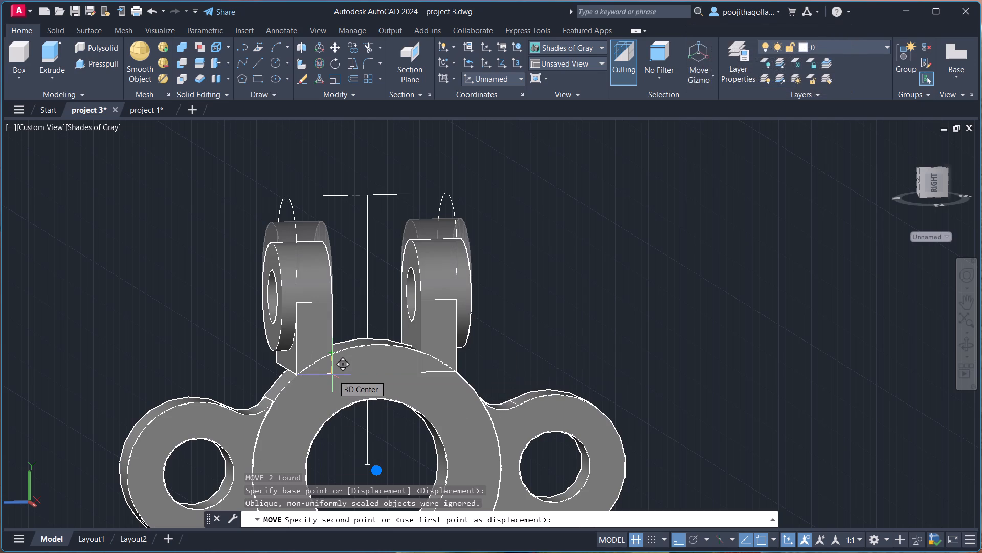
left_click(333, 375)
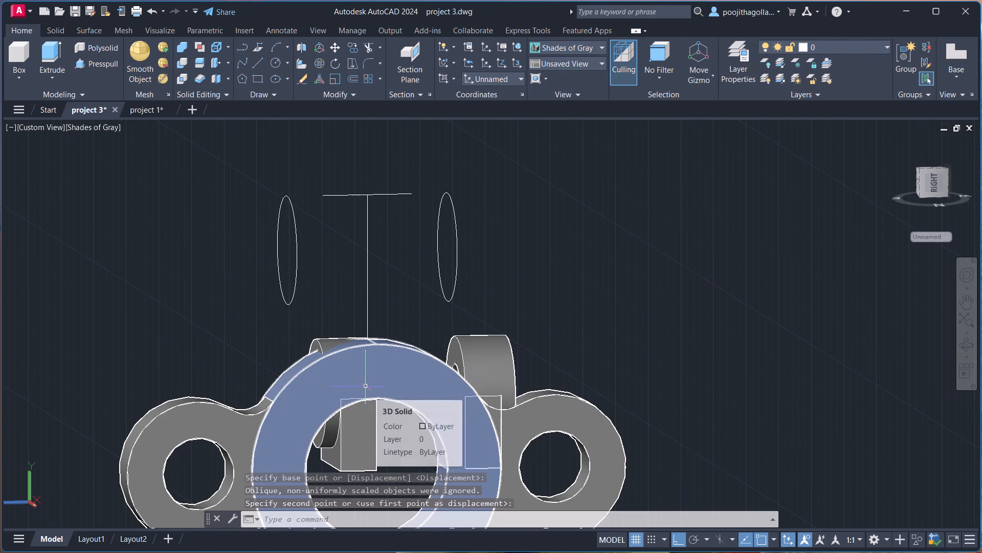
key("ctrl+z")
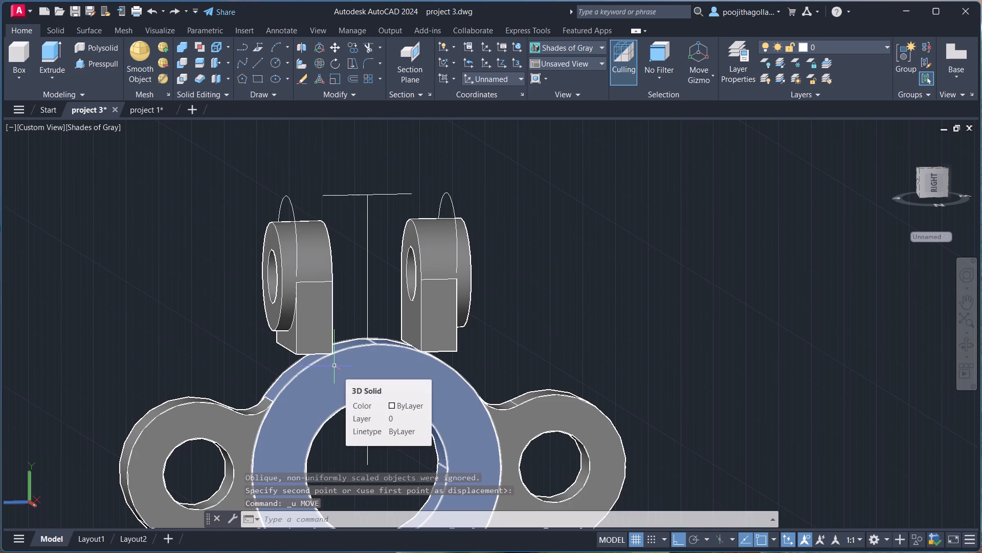
Move both lugs together straight down from one lug's lower outer corner to the nearest point on the central boss's circular edge.
left_click(322, 338)
left_click(433, 325)
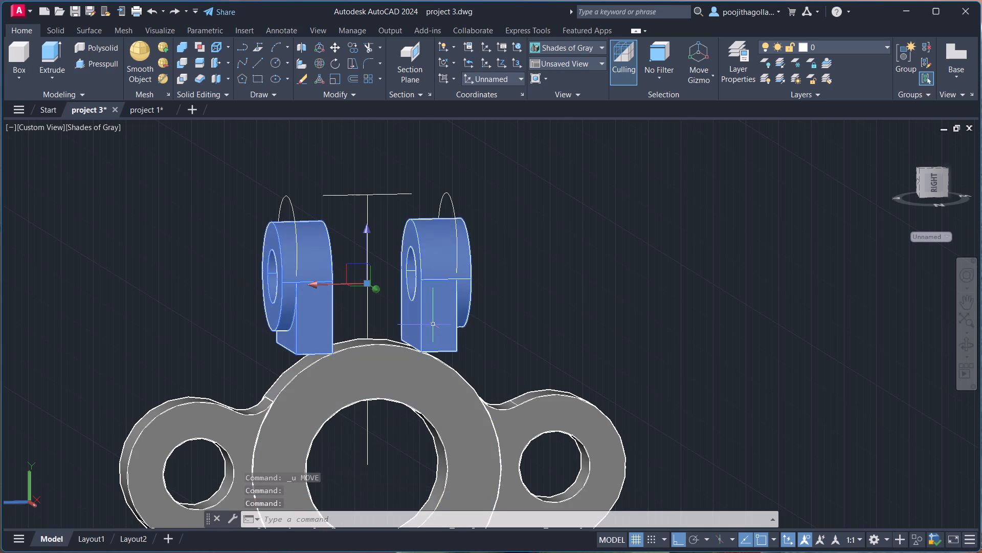
key("comma")
key("BackSpace")
key("m")
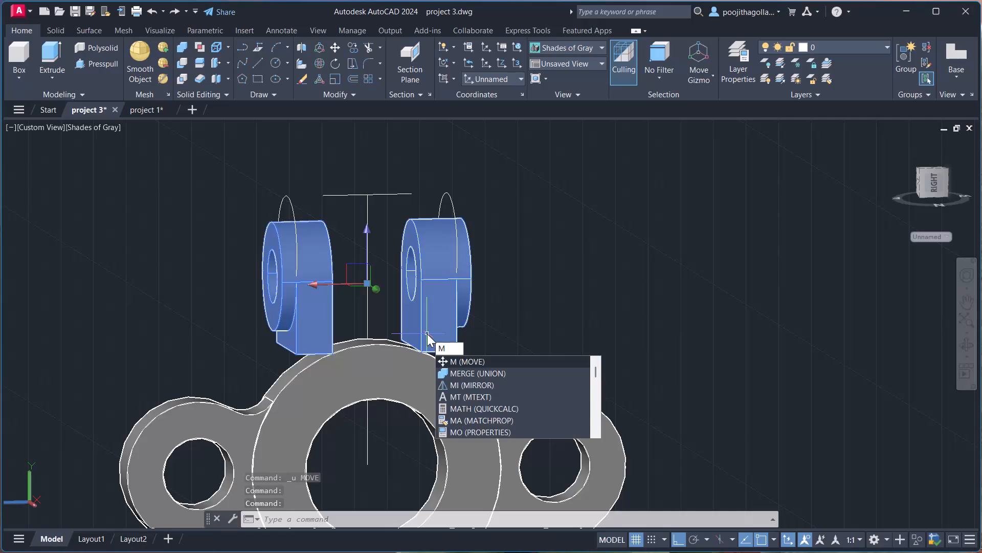
key("Return")
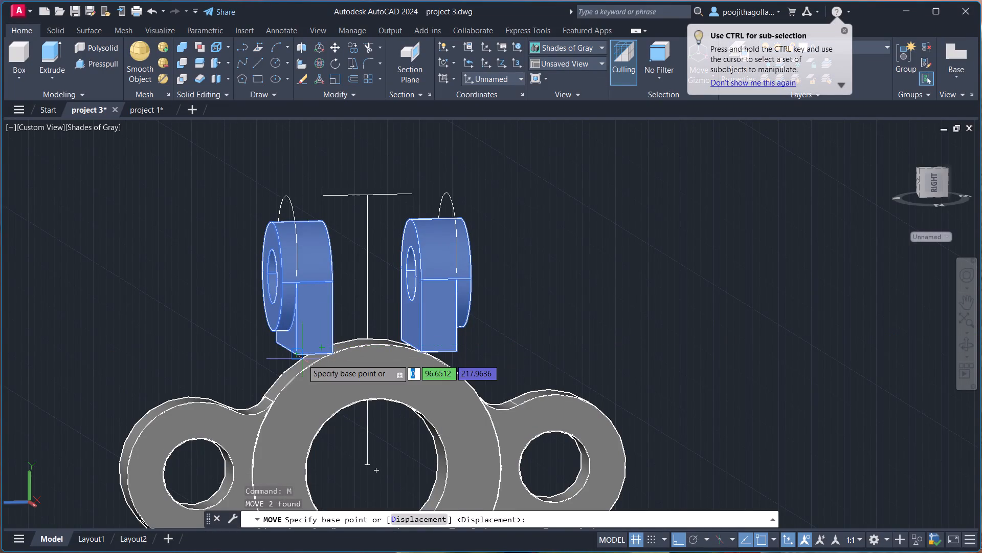
left_click(302, 359)
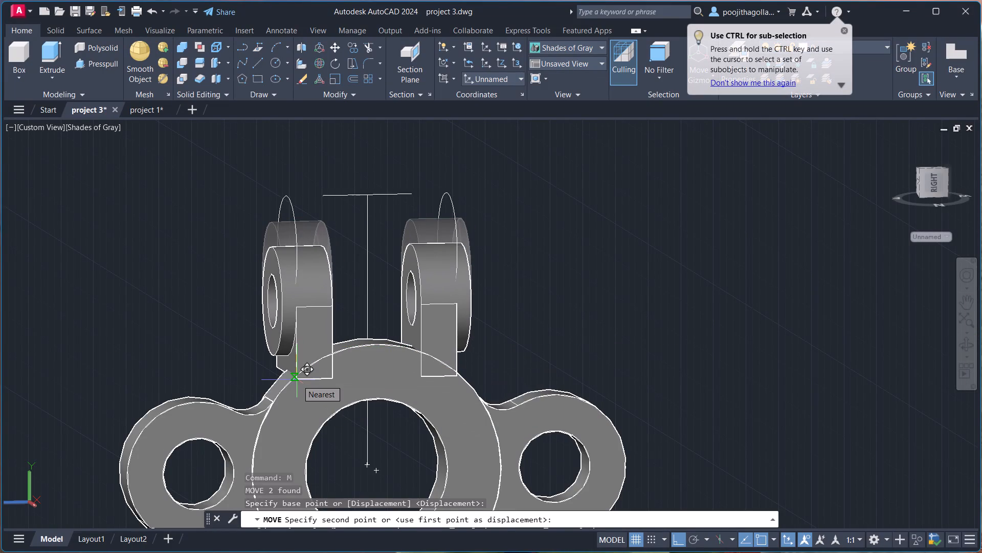
left_click(296, 377)
key("Escape")
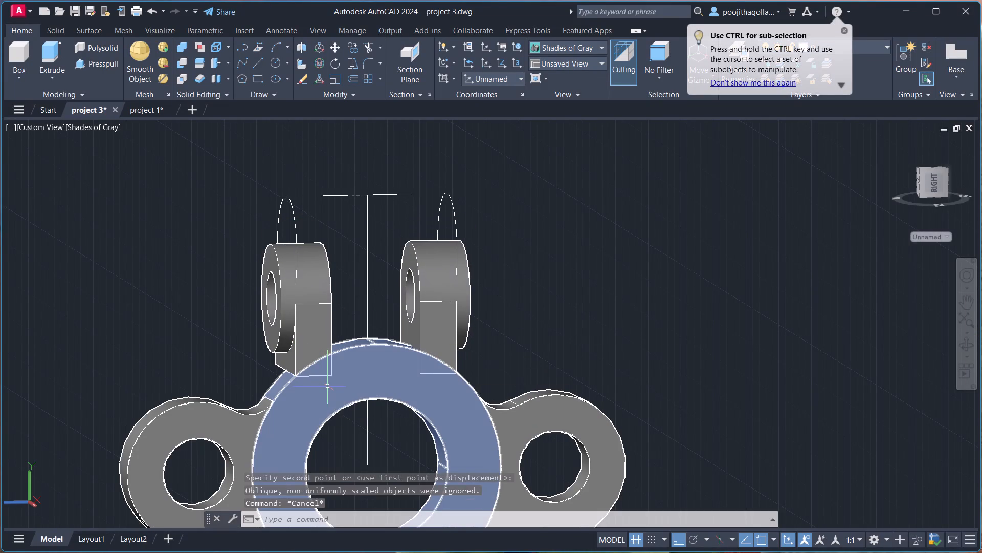
Examine how the bases of both moved lugs sit on the central boss from several angles.
scroll(323, 371, "up", 1)
scroll(323, 371, "down", 1)
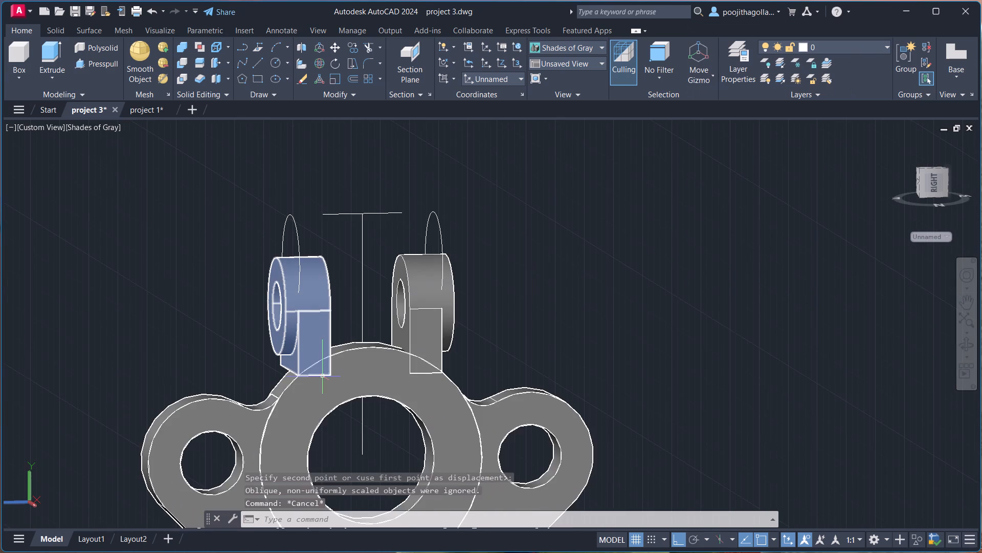
scroll(323, 376, "up", 1)
middle_click_drag(323, 376, 438, 389, "shift")
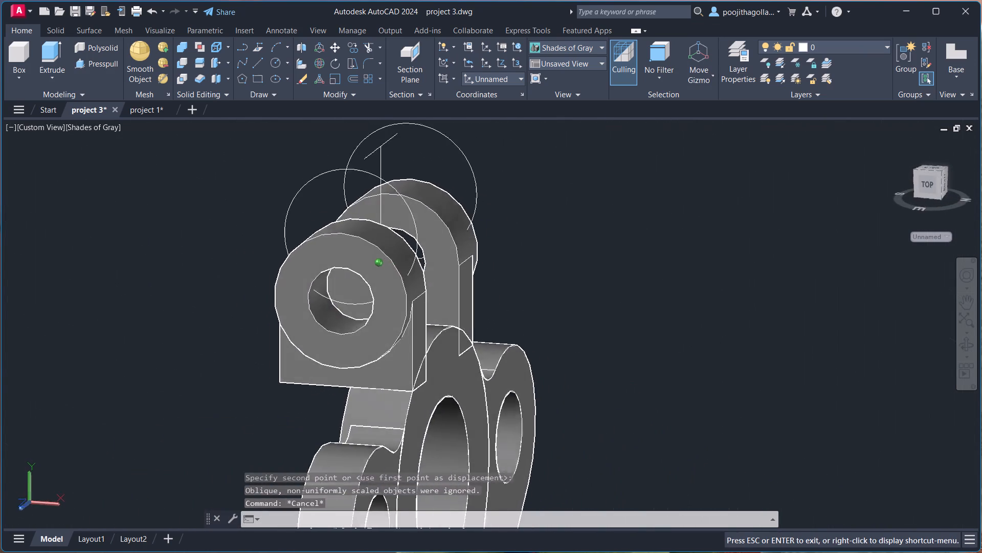
middle_click_drag(438, 389, 552, 387, "shift")
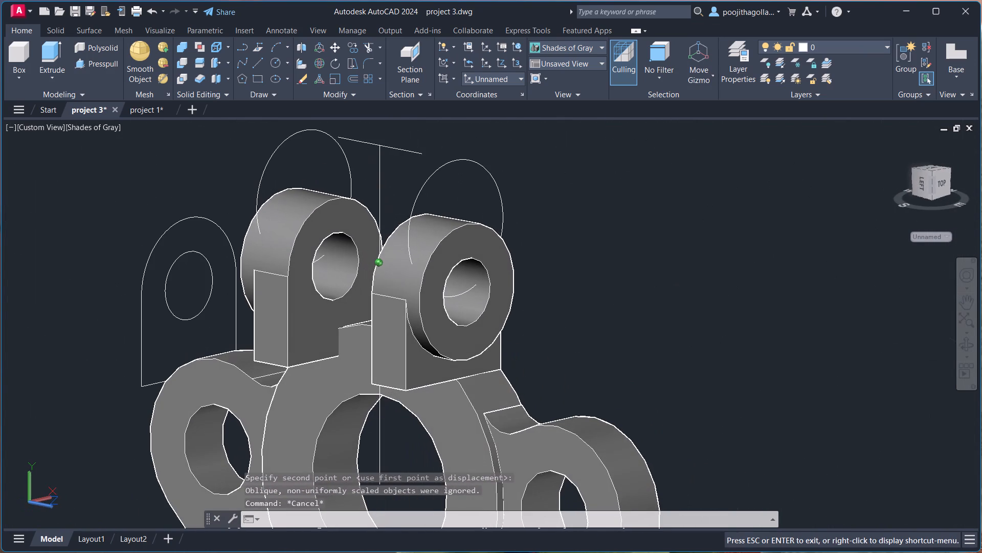
middle_click_drag(552, 387, 404, 375, "shift")
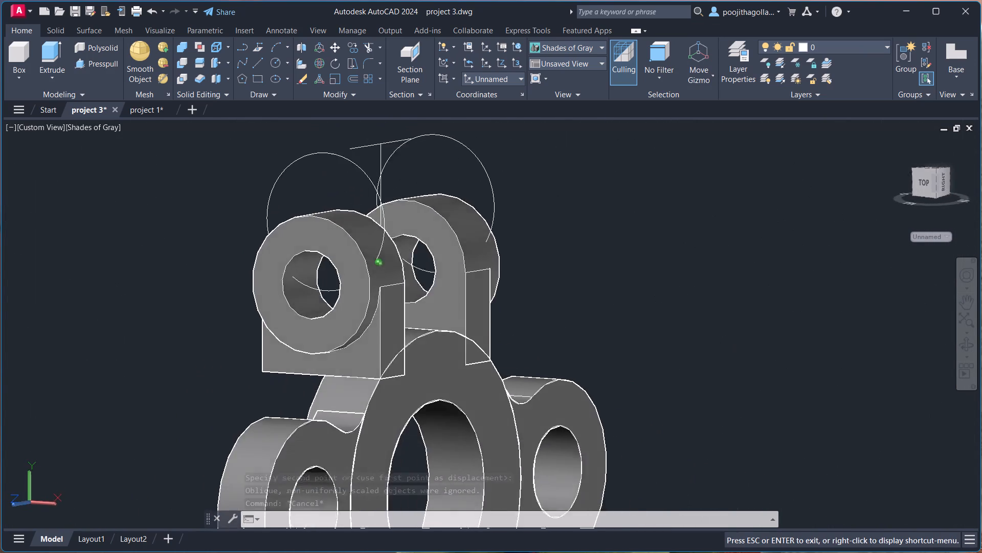
middle_click_drag(404, 375, 343, 391, "shift")
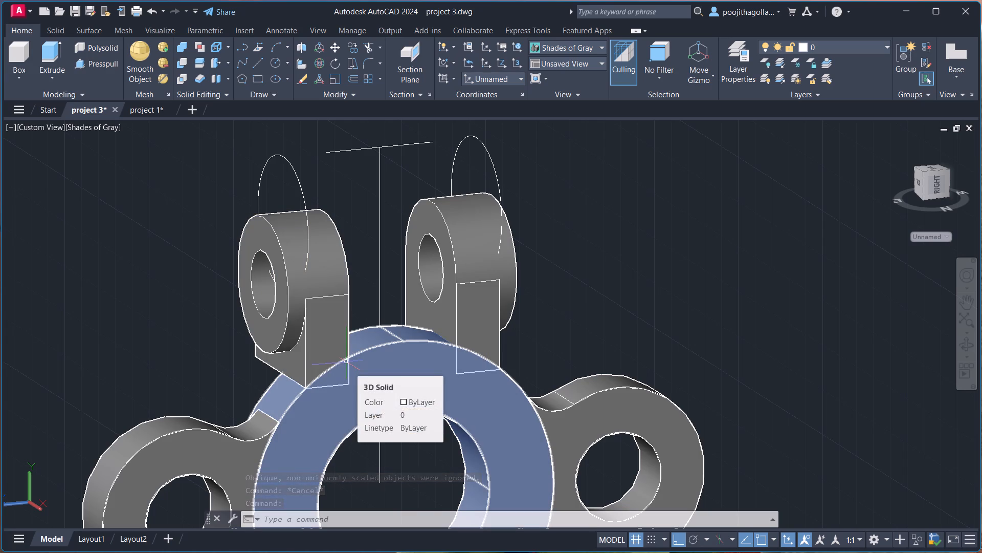
middle_click_drag(318, 366, 350, 371)
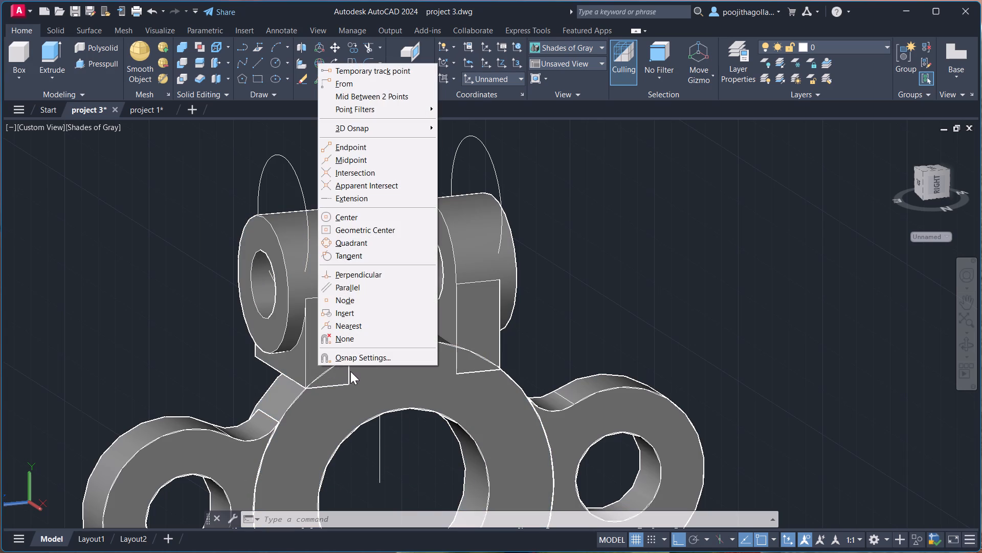
middle_click_drag(350, 371, 360, 375)
key("Escape")
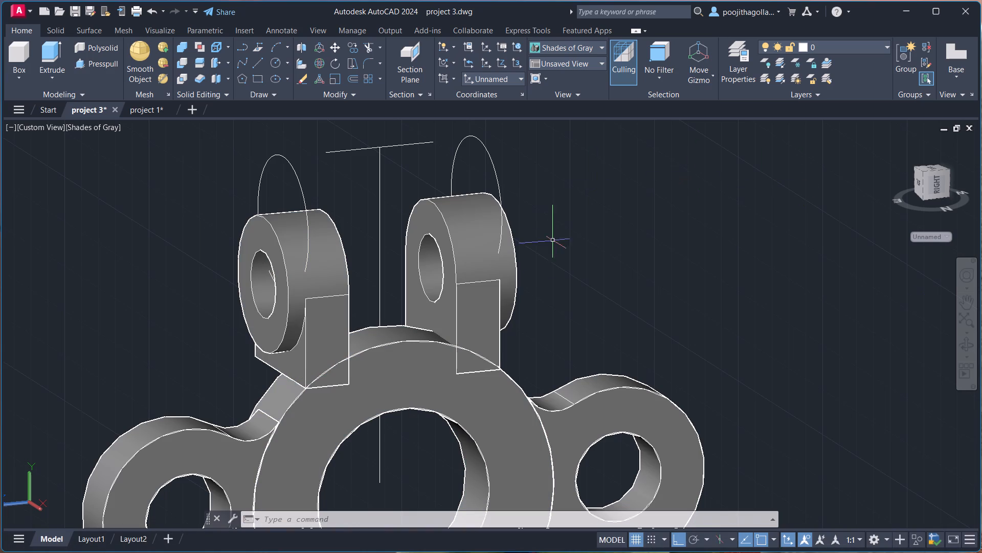
Examine close up, from both sides of the bracket, where the lugs' bottom corners meet and overhang the central boss.
left_click(972, 349)
left_click_drag(645, 306, 747, 330)
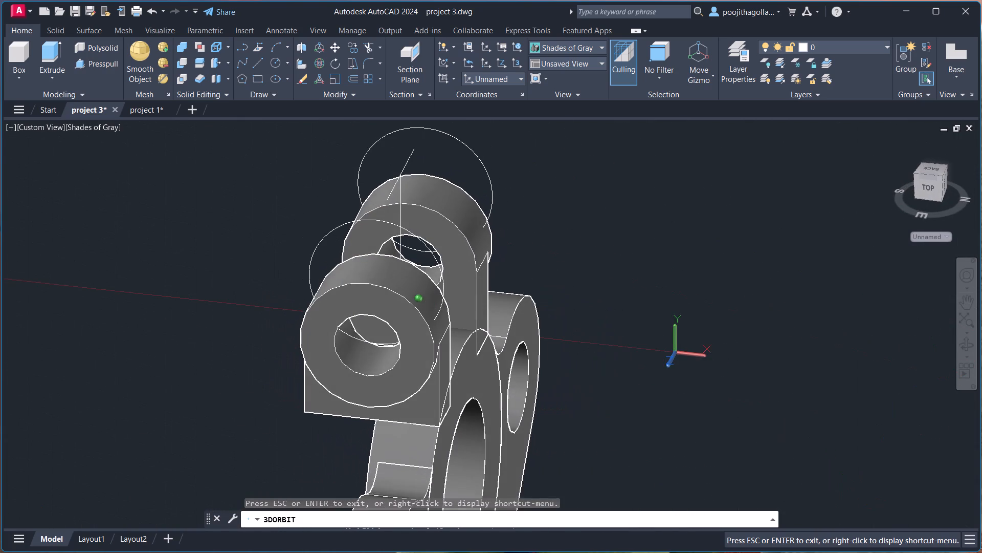
left_click_drag(747, 330, 747, 331)
scroll(502, 358, "up", 10)
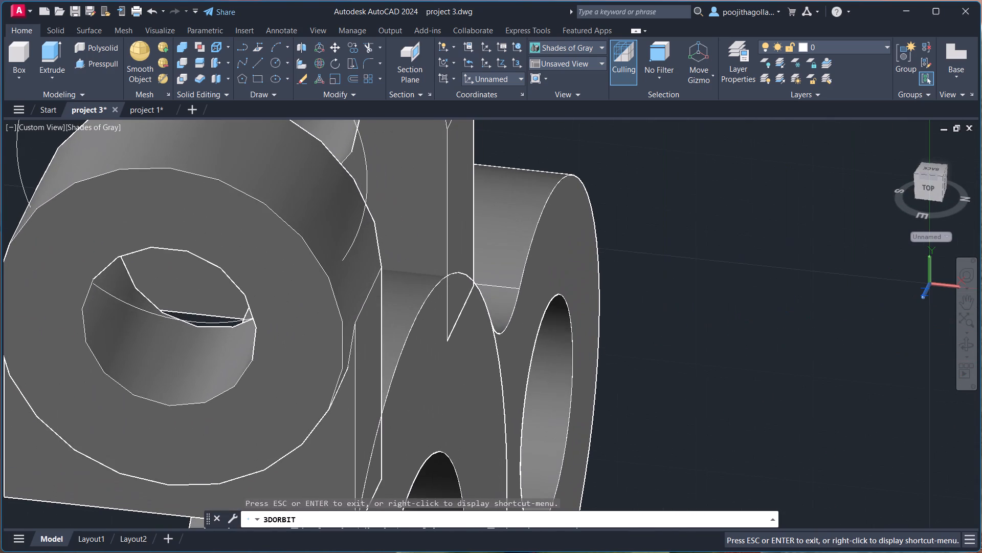
scroll(431, 375, "down", 6)
left_click_drag(330, 374, 527, 341)
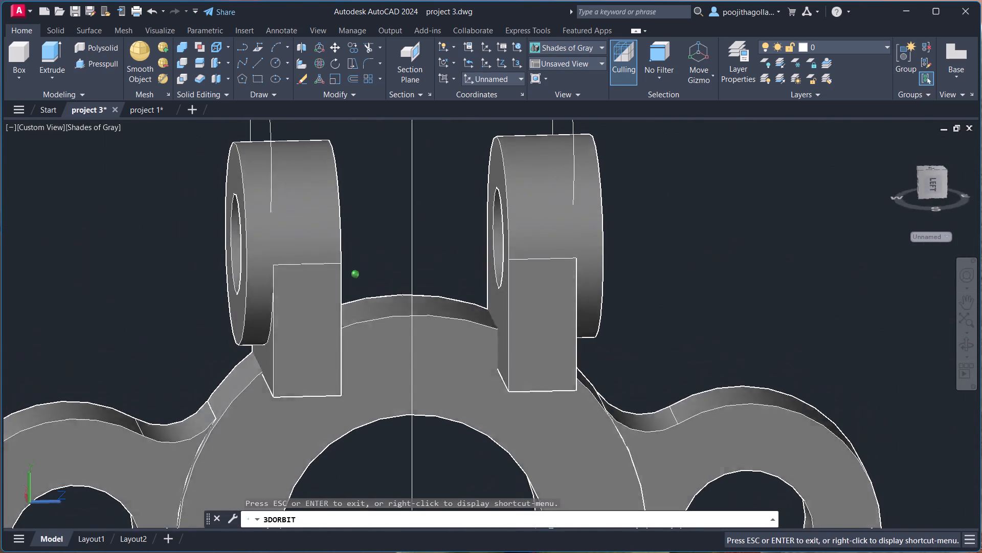
left_click_drag(527, 341, 468, 323)
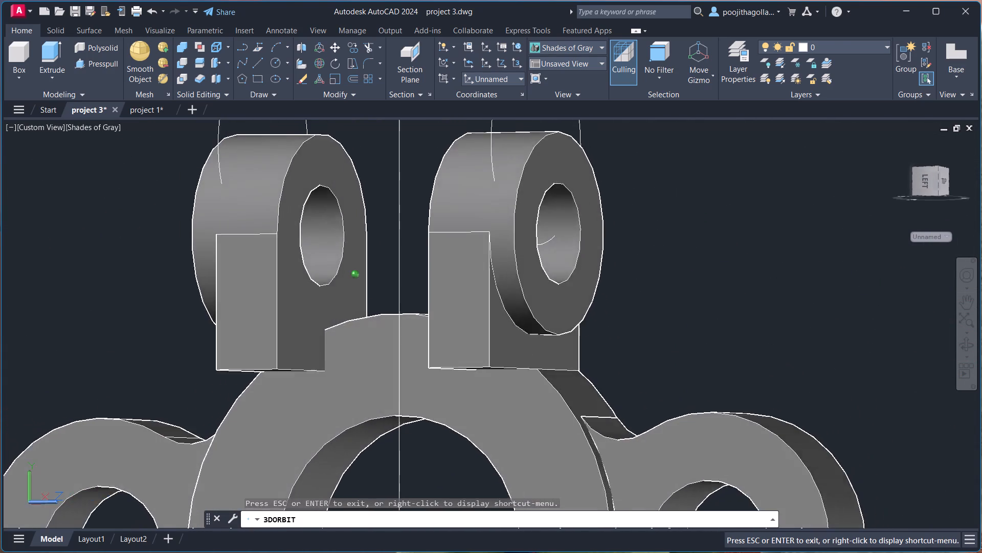
left_click_drag(468, 323, 572, 323)
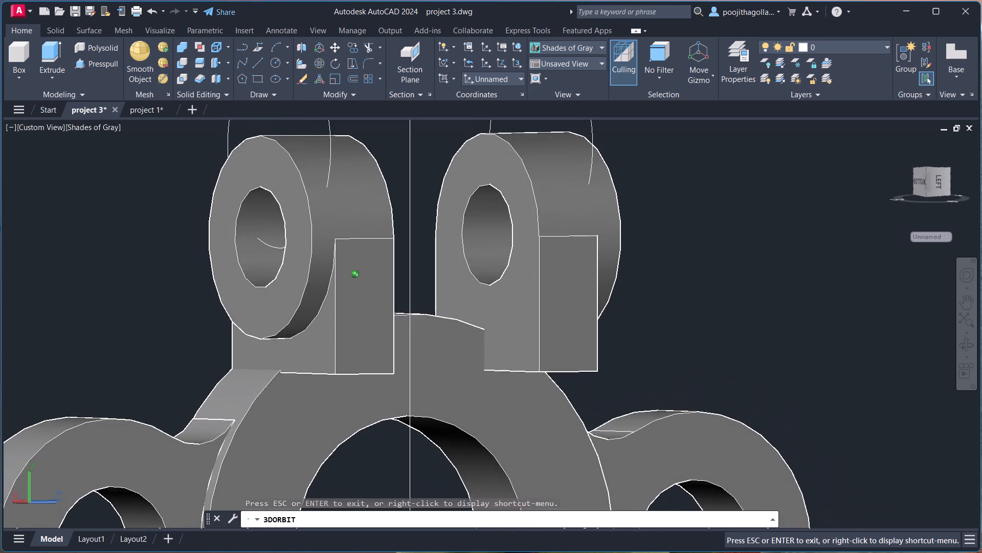
left_click_drag(572, 323, 480, 334)
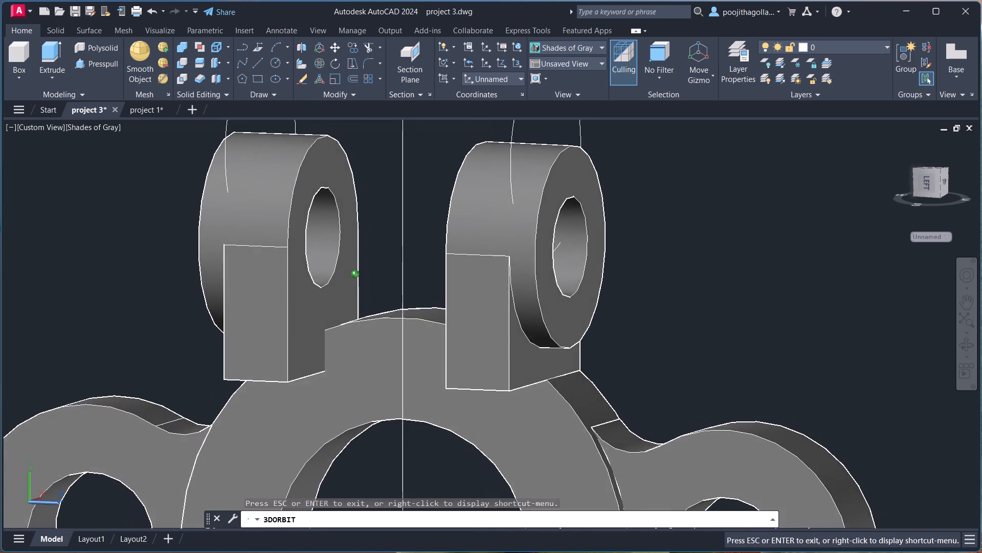
left_click_drag(480, 334, 545, 340)
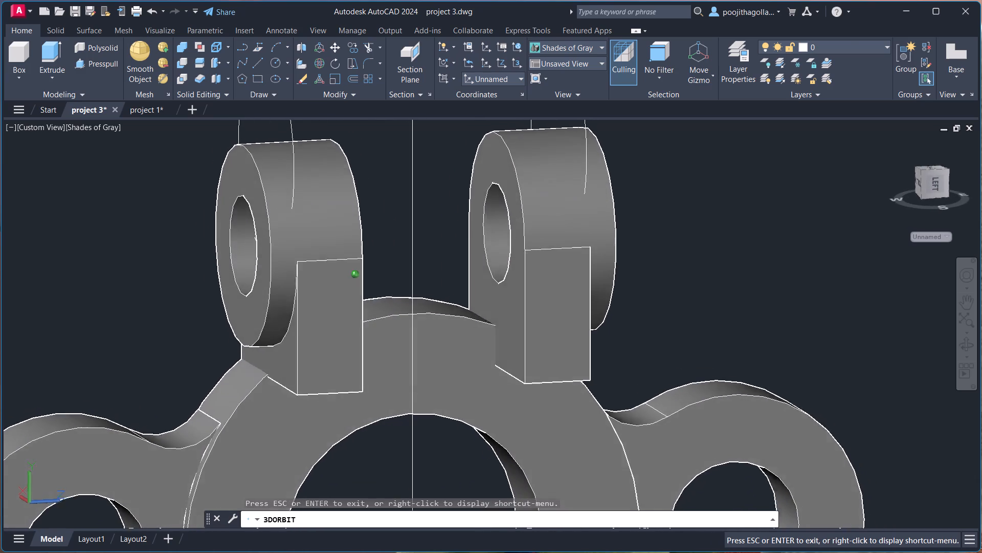
left_click_drag(545, 340, 541, 342)
key("Escape")
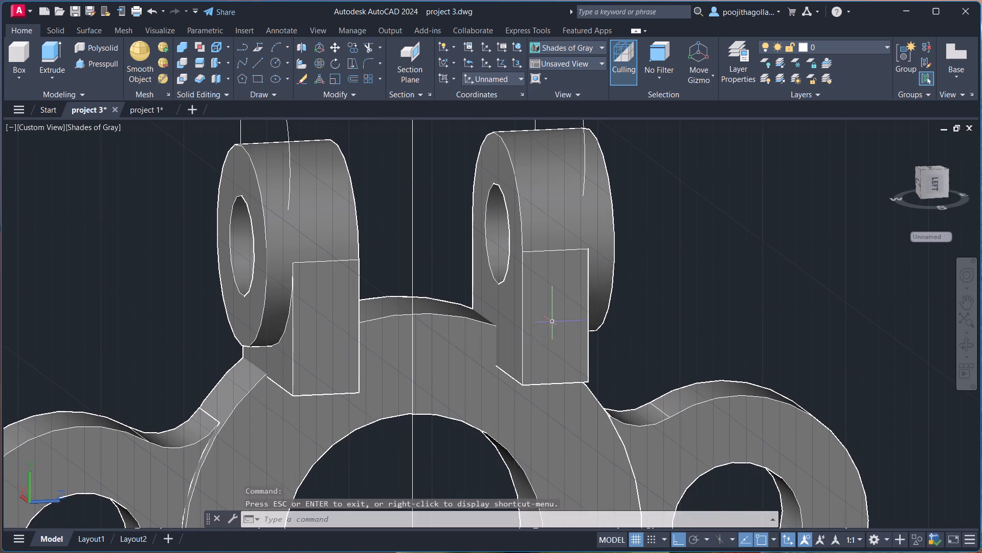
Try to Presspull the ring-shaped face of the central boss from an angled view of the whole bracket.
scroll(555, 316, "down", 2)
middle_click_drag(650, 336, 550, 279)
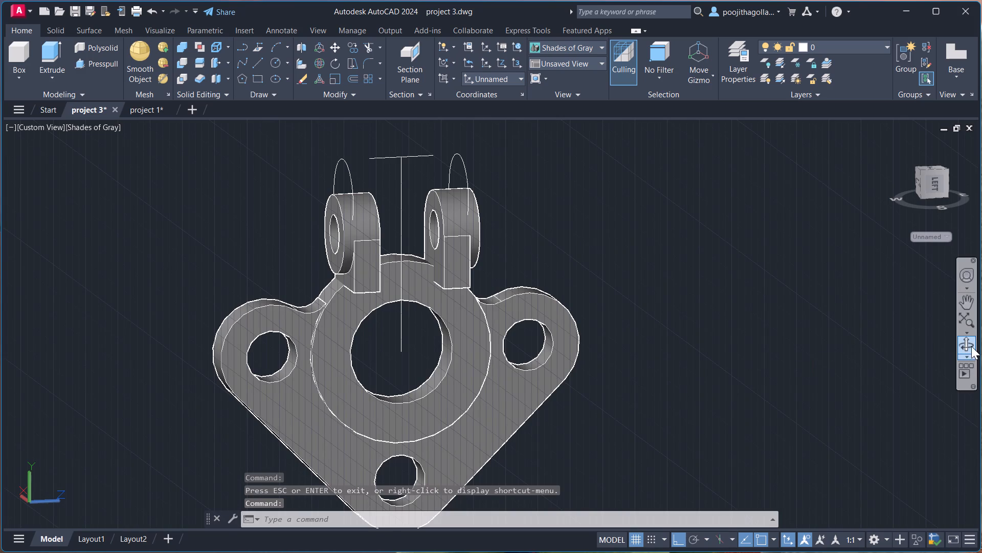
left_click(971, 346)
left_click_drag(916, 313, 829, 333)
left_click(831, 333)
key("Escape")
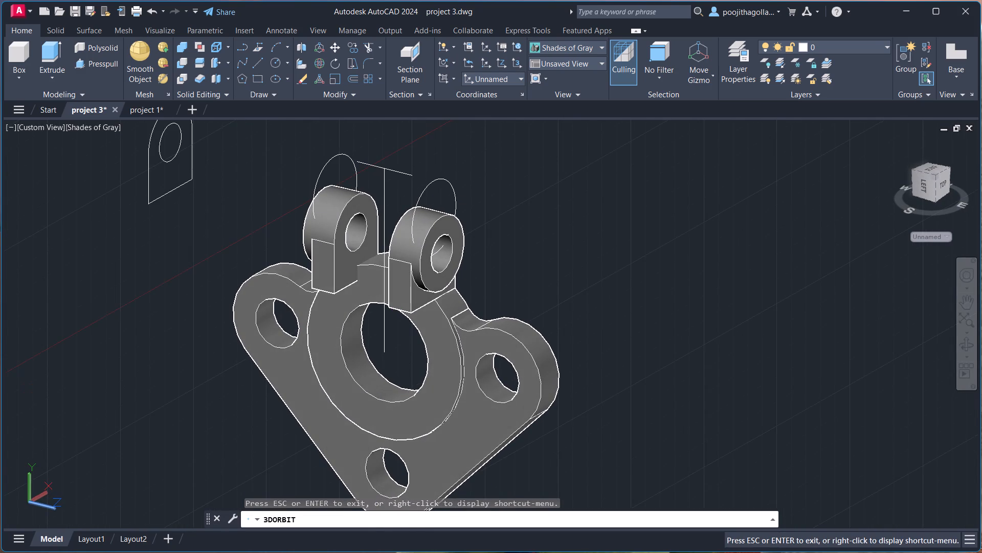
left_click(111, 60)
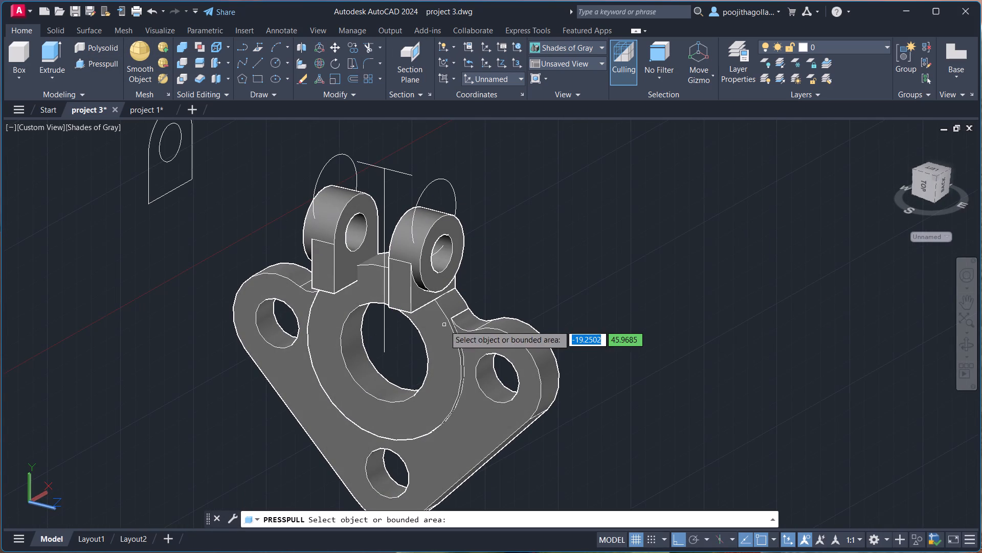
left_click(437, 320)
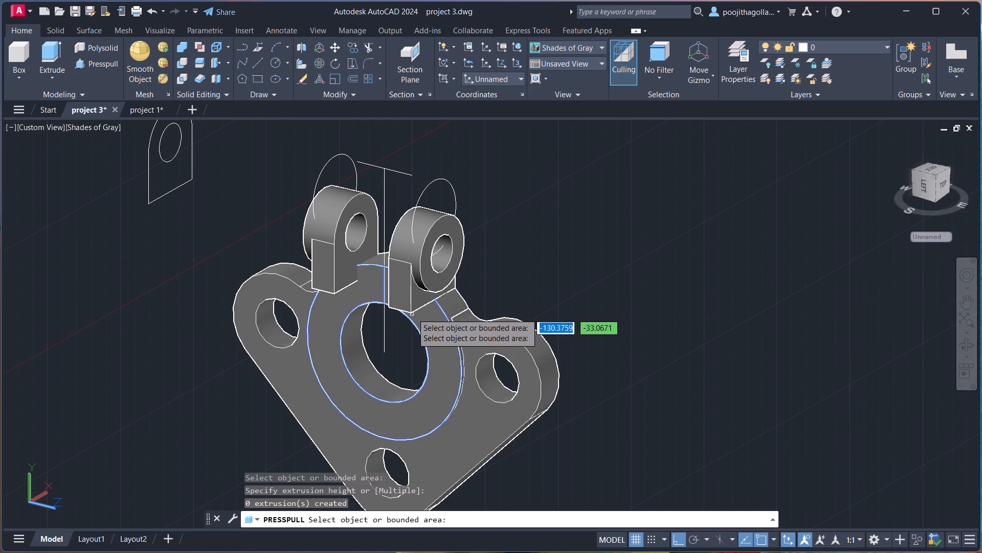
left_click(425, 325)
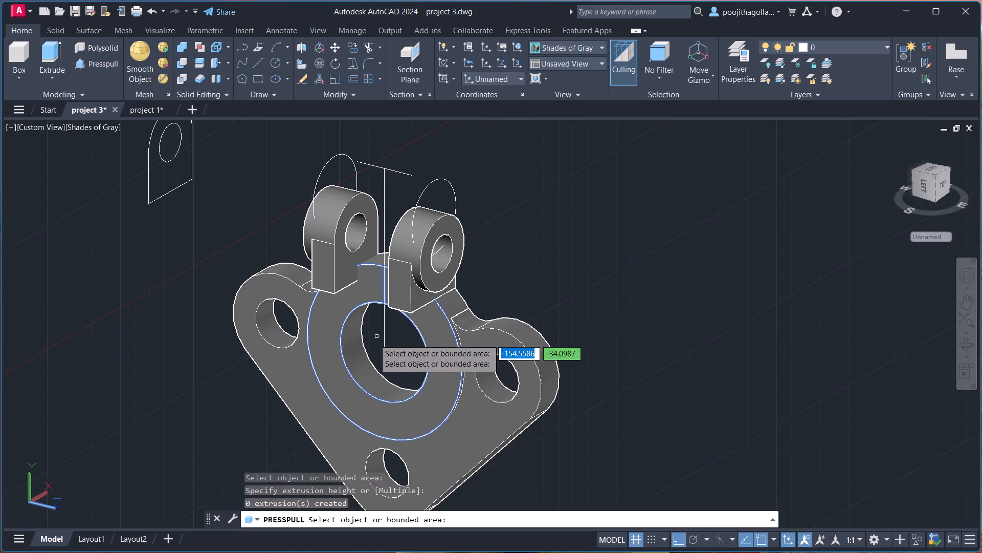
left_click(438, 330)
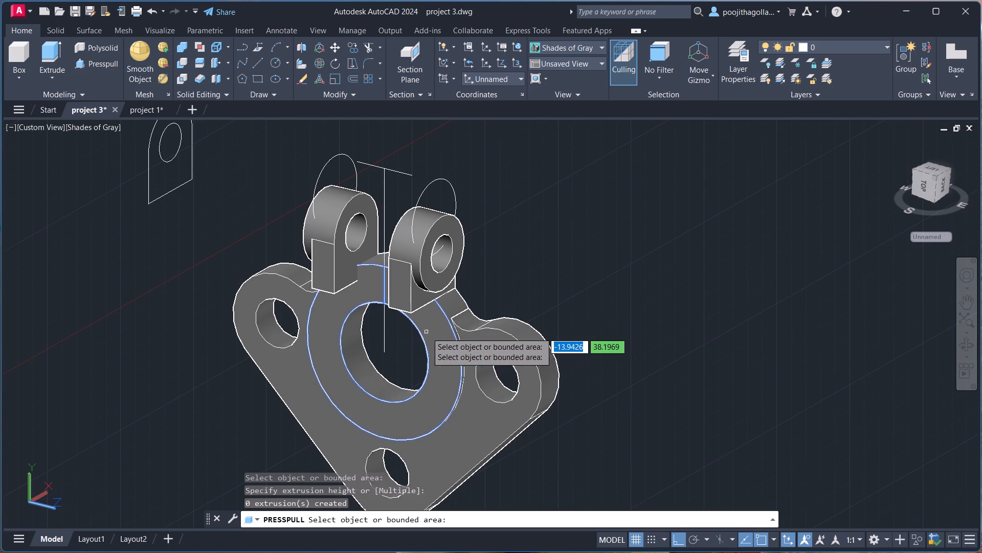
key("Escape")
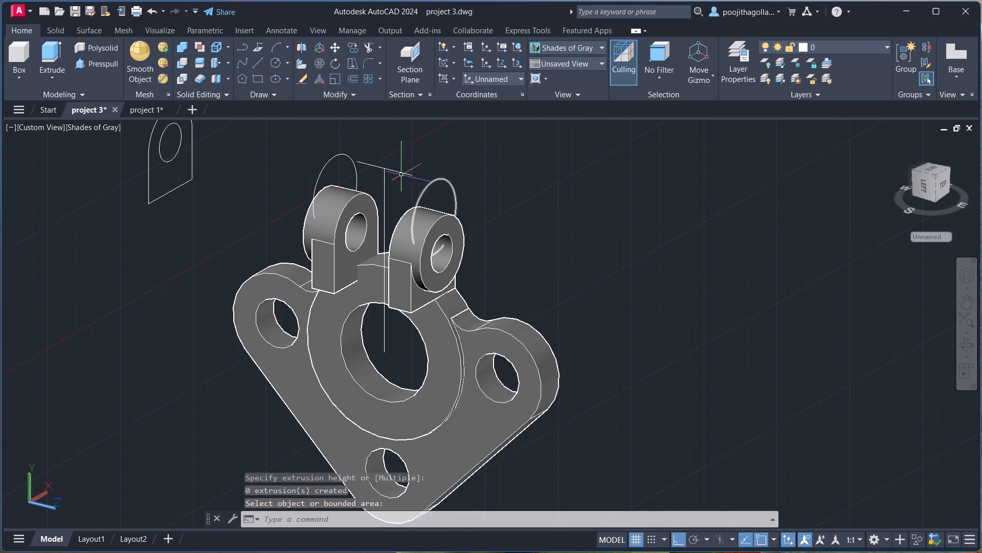
Delete the T-shaped guide polyline running from the boss's centre up between the two lugs.
left_click(417, 154)
left_click(382, 172)
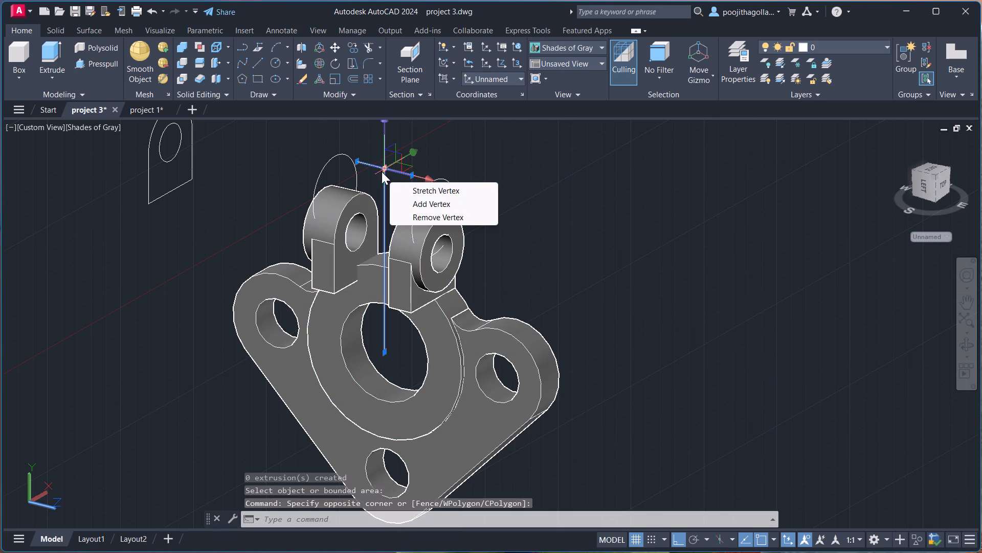
key("Delete")
key("Delete")
key("Delete")
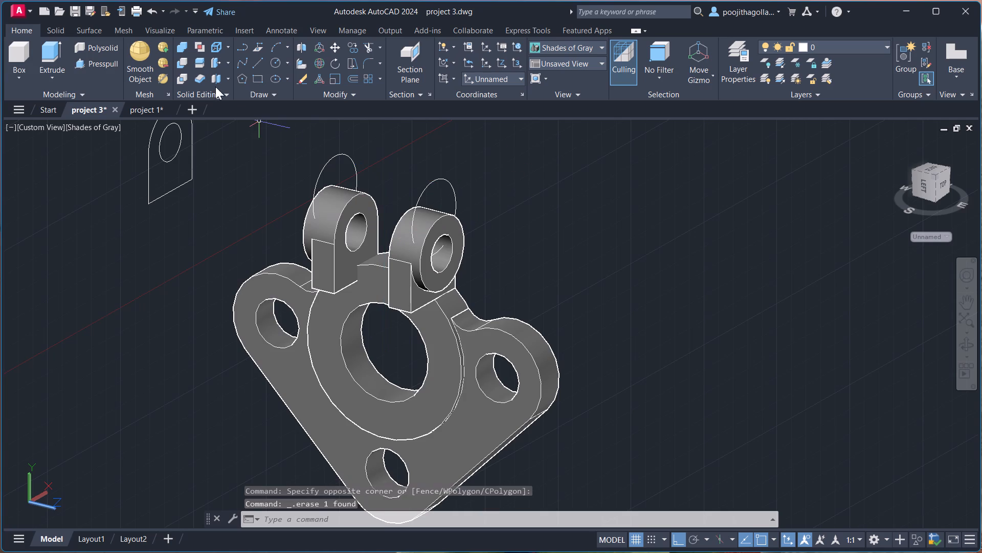
Presspull the central boss's ring-shaped face outward by 16, level with the lug's lower outer corner.
left_click(87, 62)
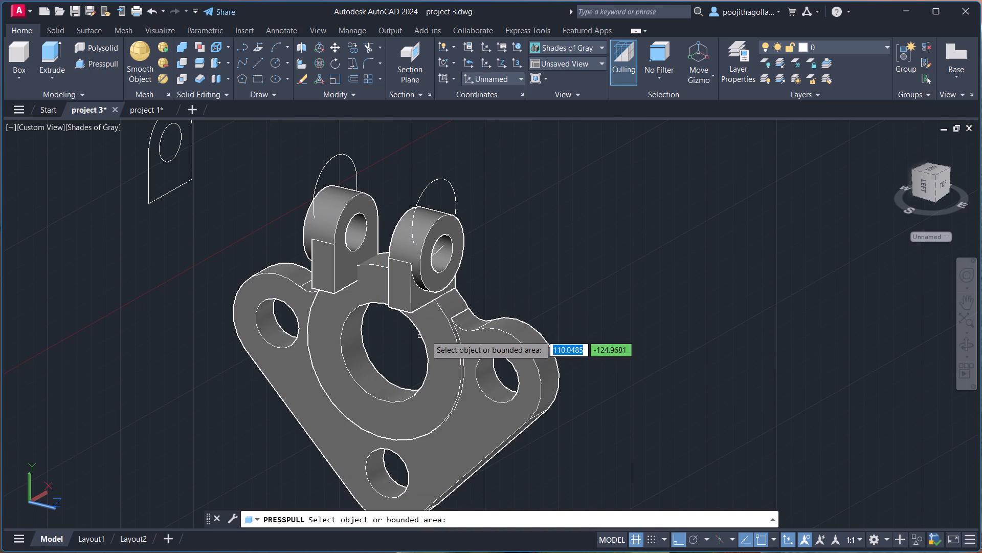
left_click(440, 325)
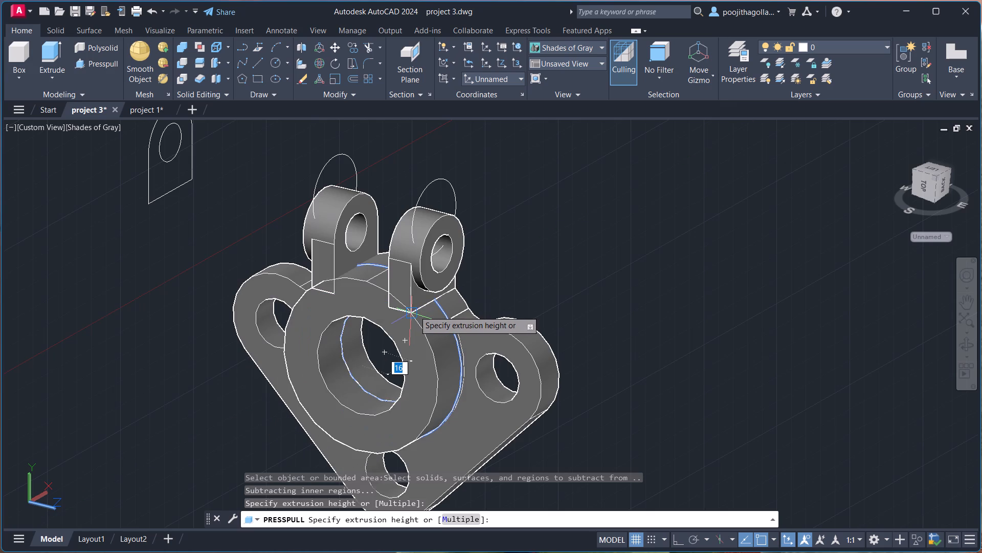
left_click(414, 311)
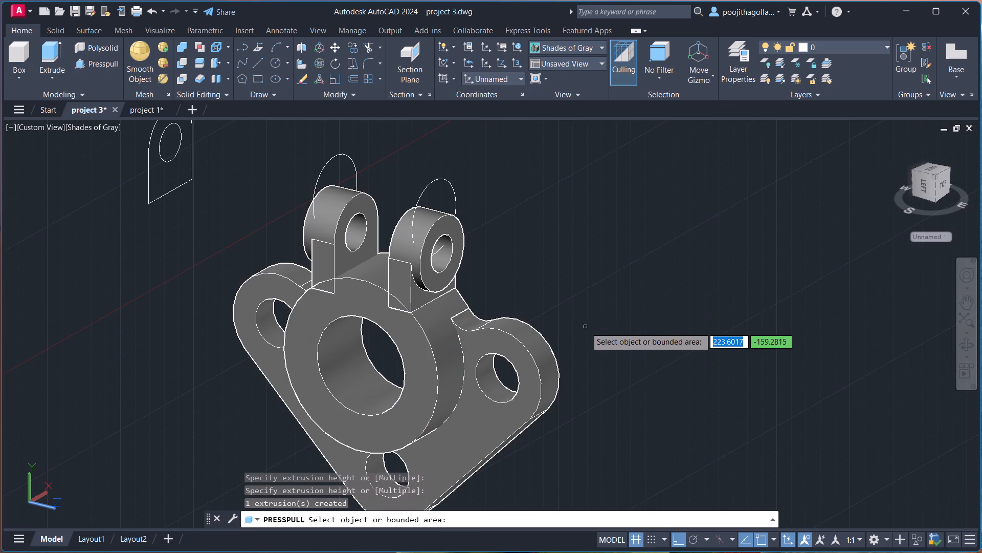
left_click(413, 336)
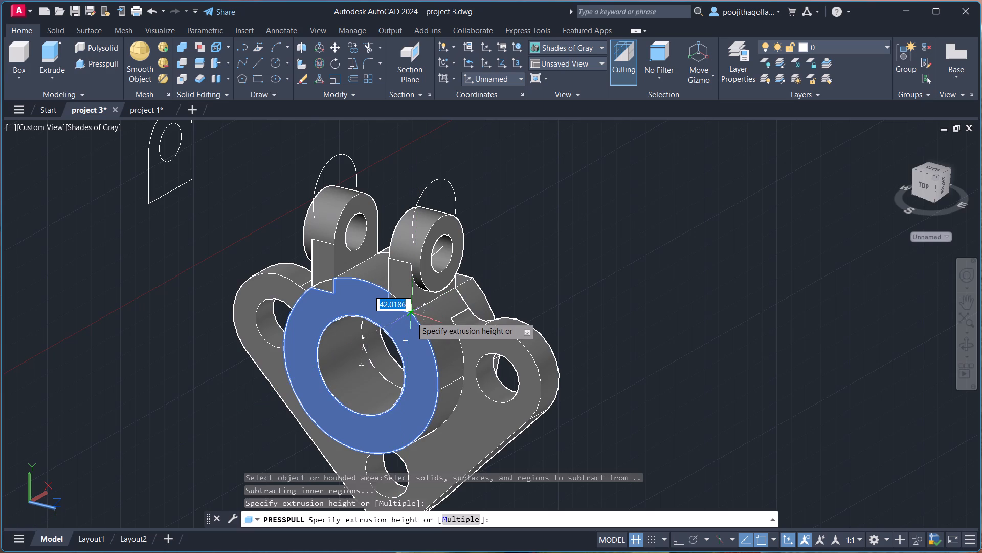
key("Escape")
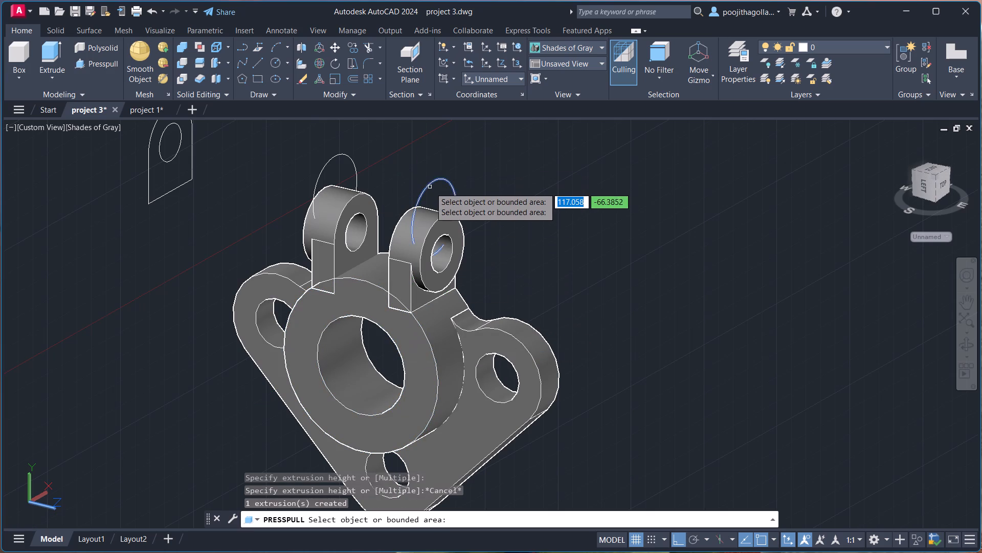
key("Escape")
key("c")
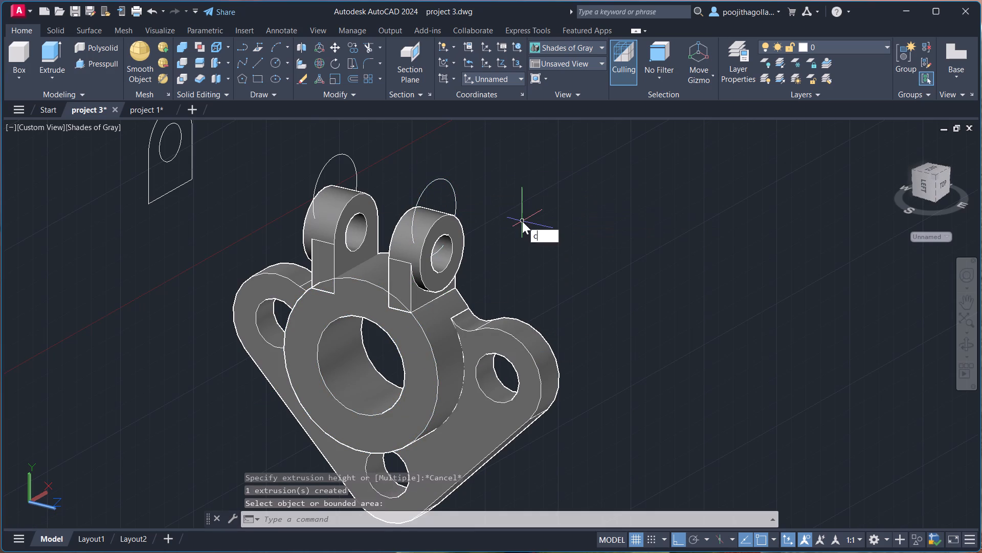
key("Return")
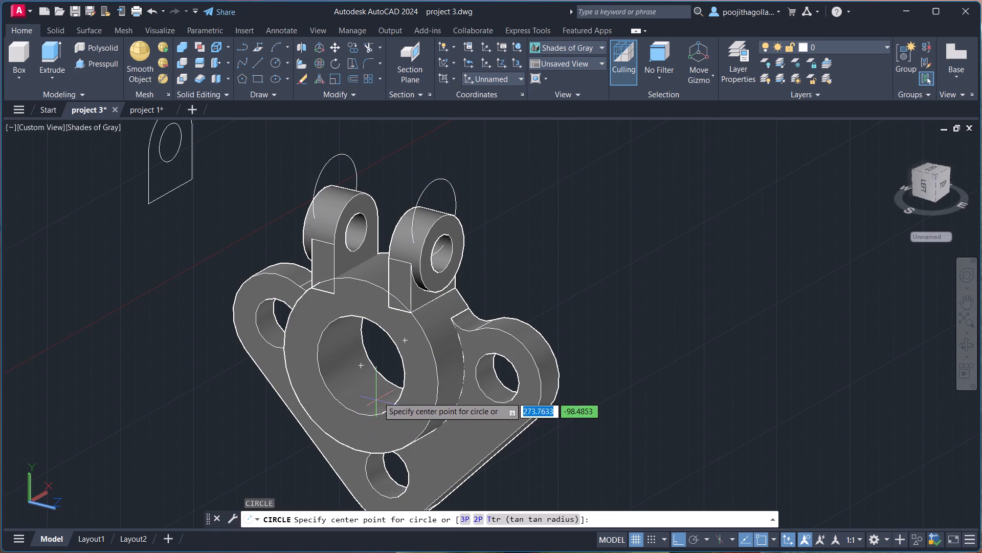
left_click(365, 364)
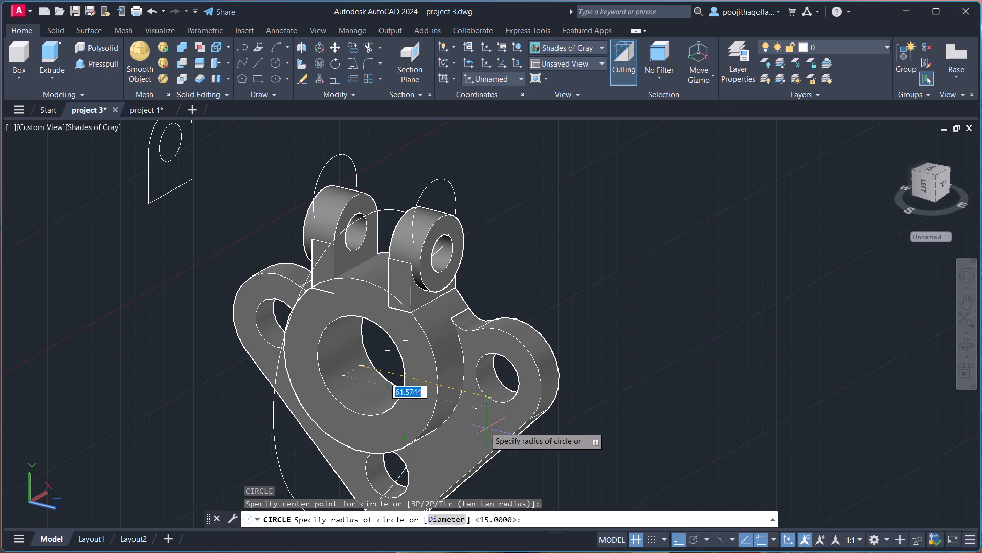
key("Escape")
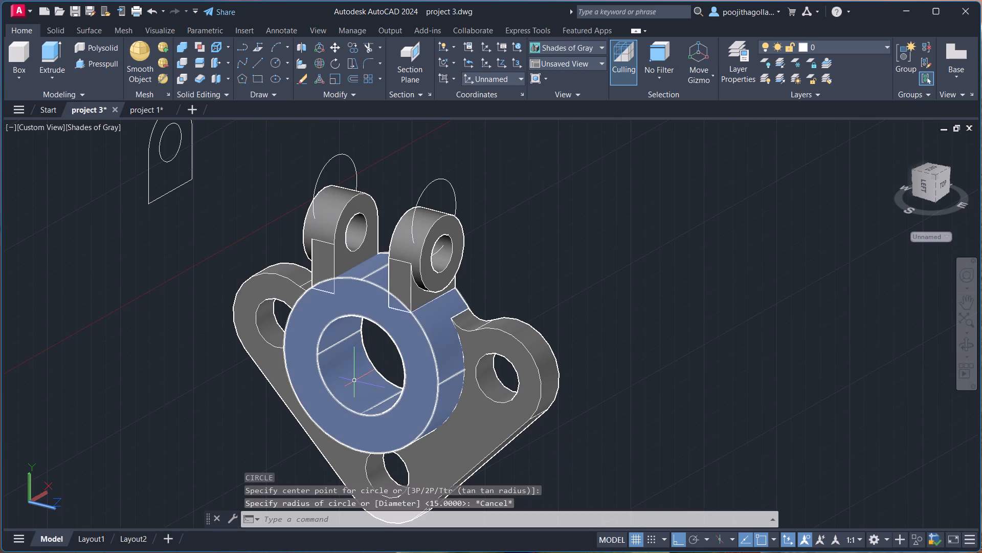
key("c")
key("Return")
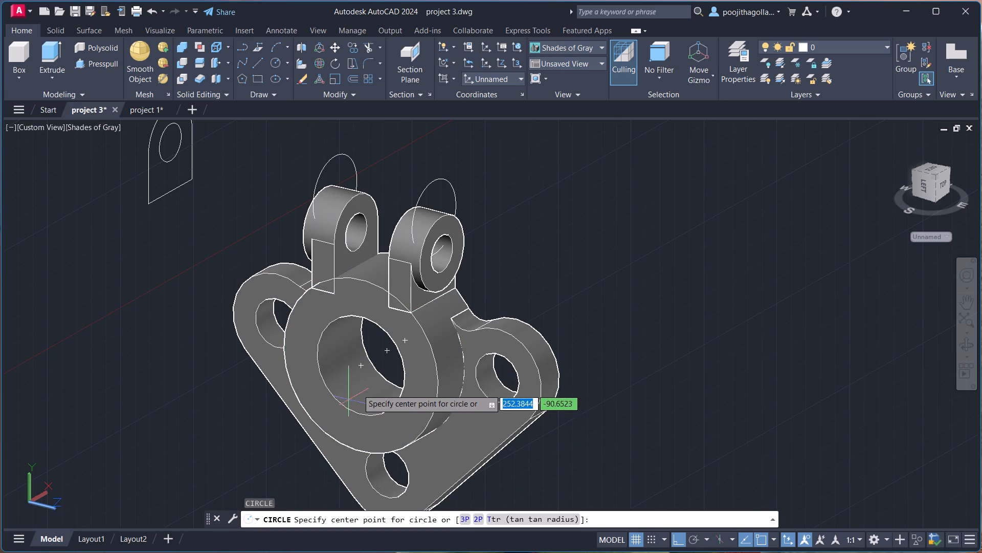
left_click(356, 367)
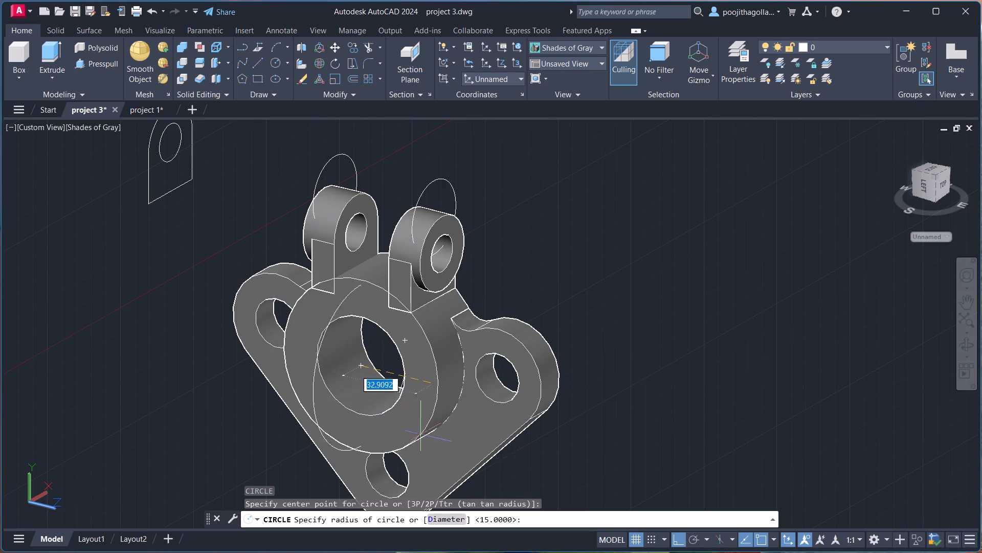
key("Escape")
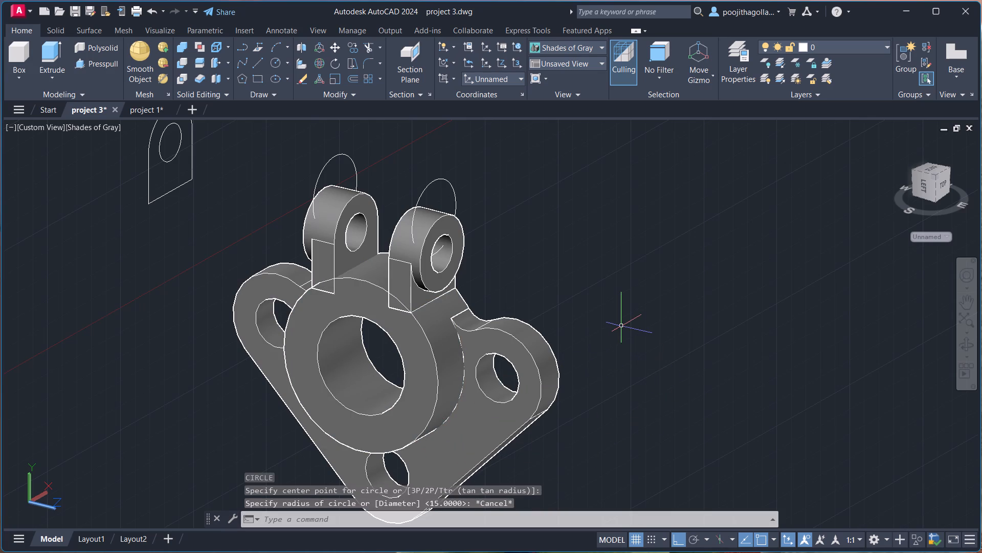
Align the UCS with the central boss's ring-shaped front face, placing its origin on the lower outer edge and Y toward the lugs.
type("ucs")
key("Return")
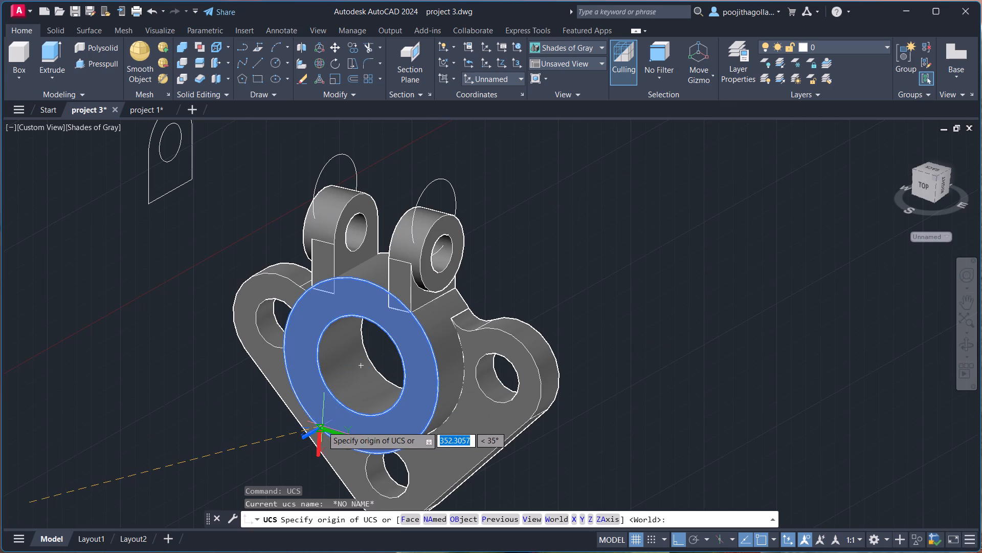
left_click(324, 424)
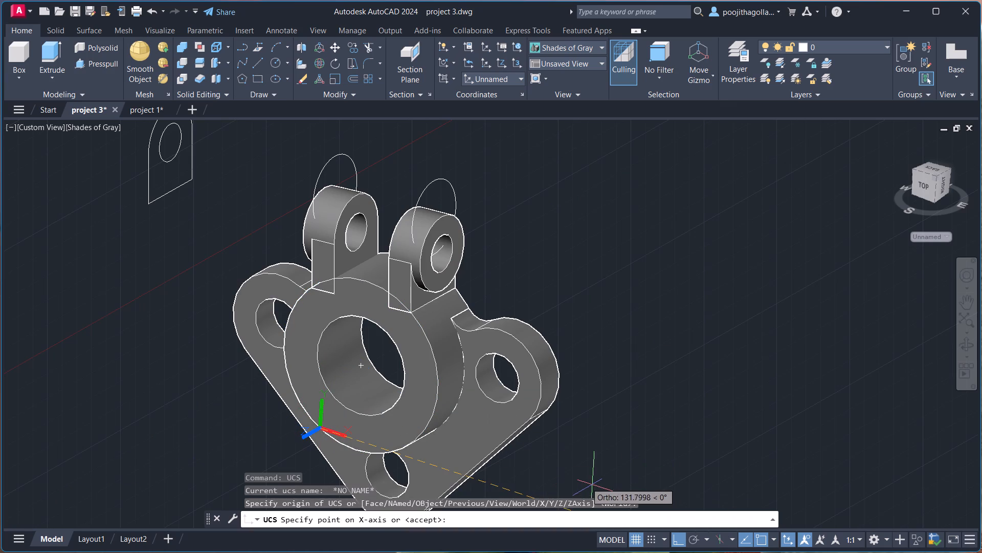
left_click(571, 482)
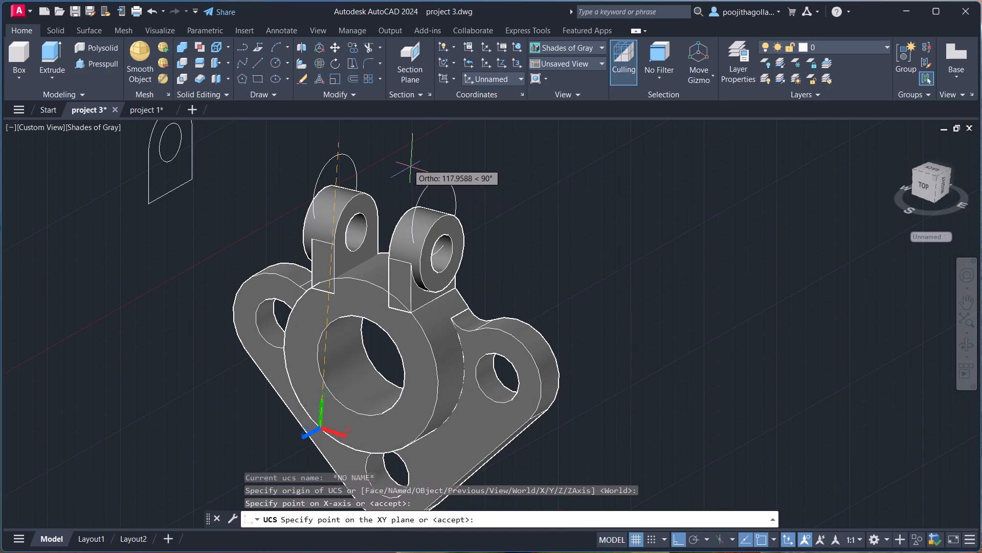
left_click(400, 159)
Draw a circle of radius 35 centred on the central boss's bore, on the boss's front face.
key("c")
key("Return")
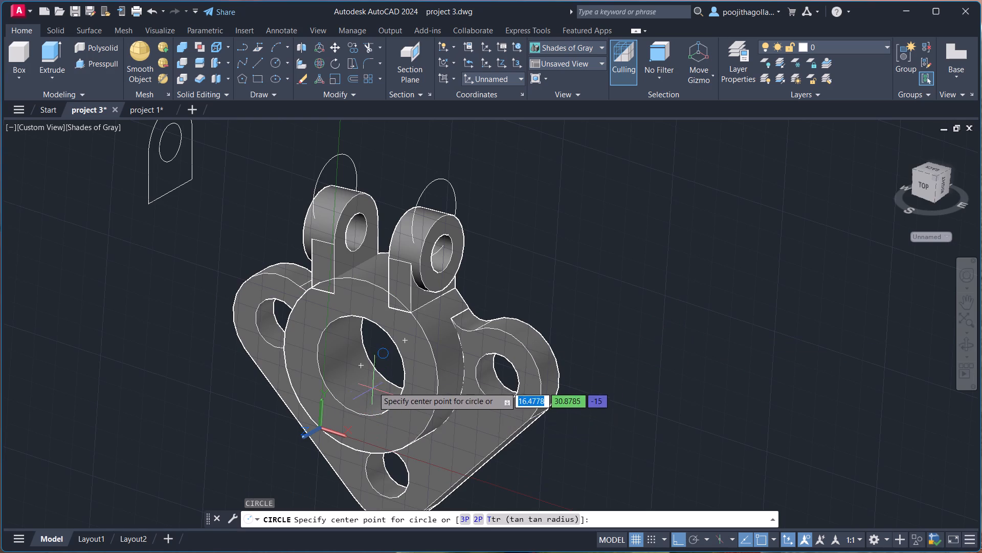
left_click(365, 365)
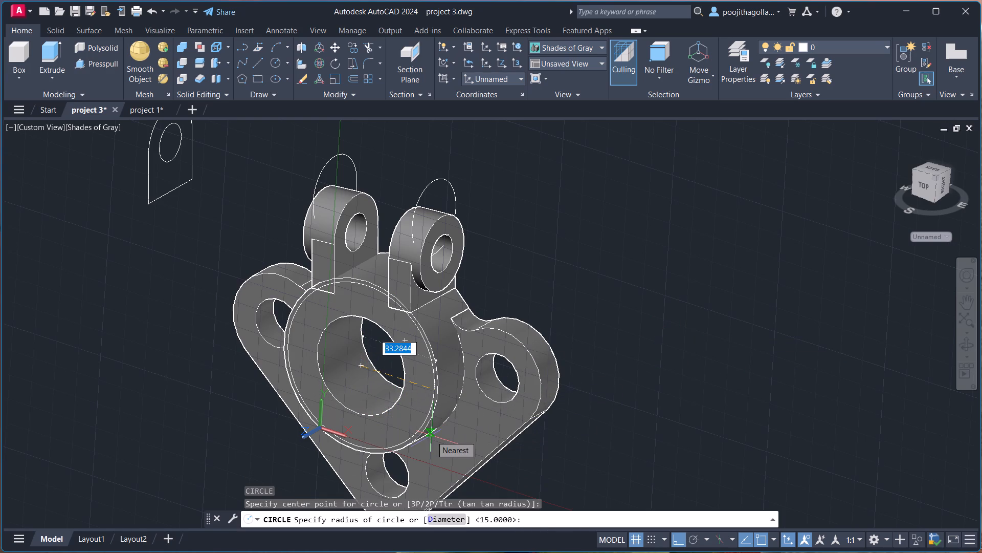
type("35")
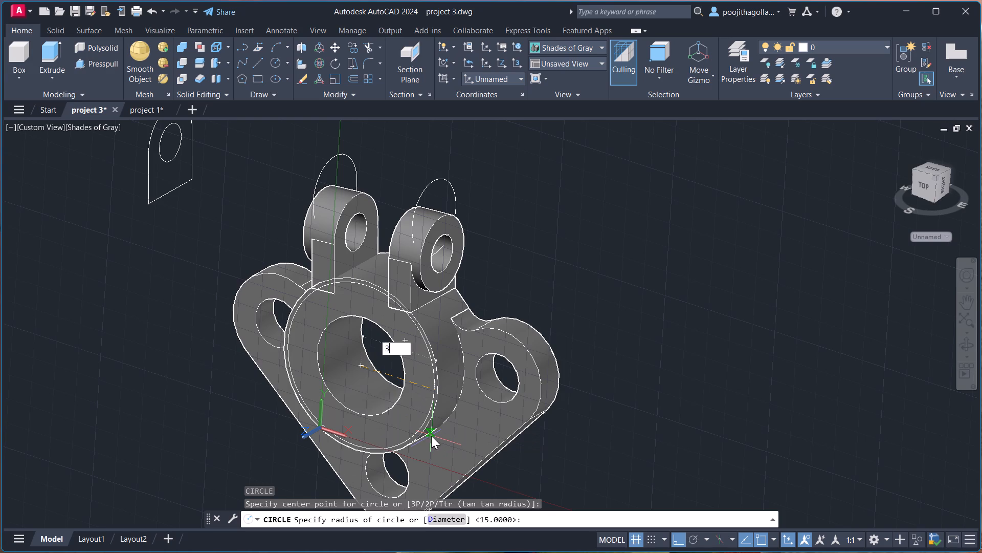
key("Return")
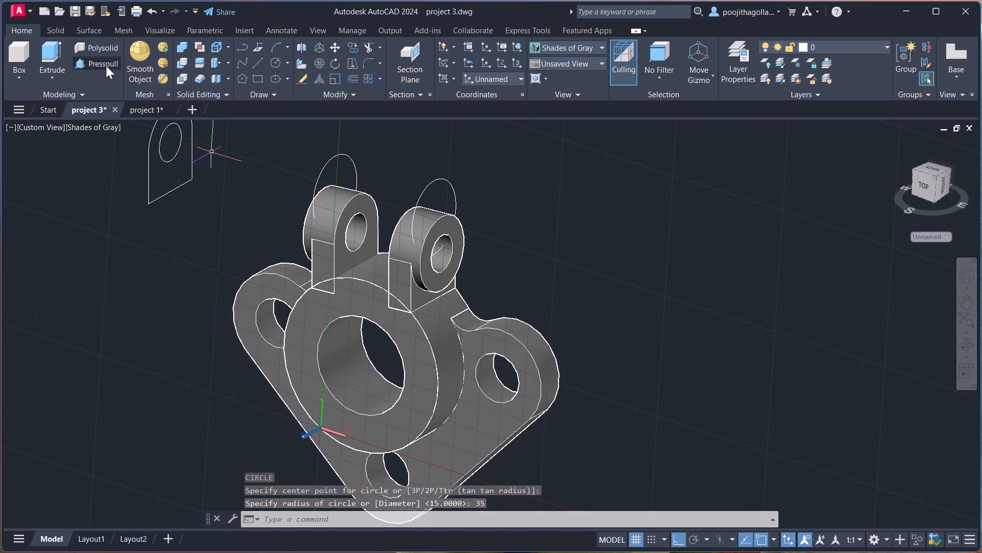
Presspull the ring-shaped area of the boss's front face between the lug bases outward by 6.
left_click(107, 69)
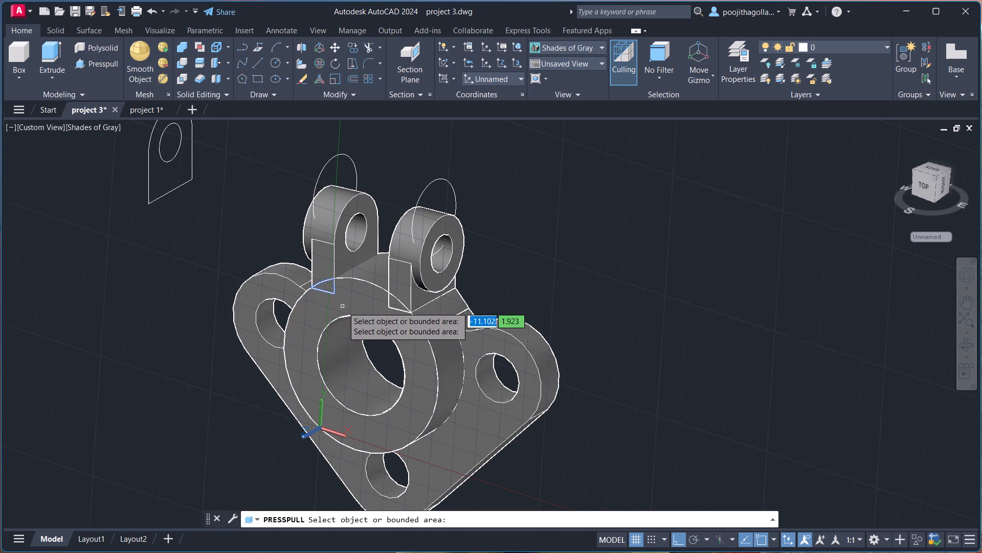
left_click(360, 306)
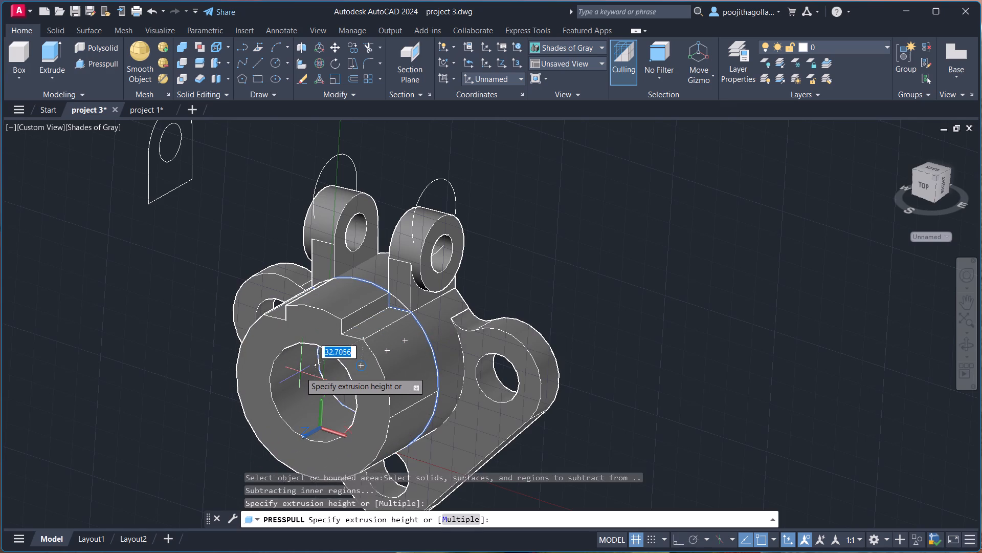
key("6")
key("Return")
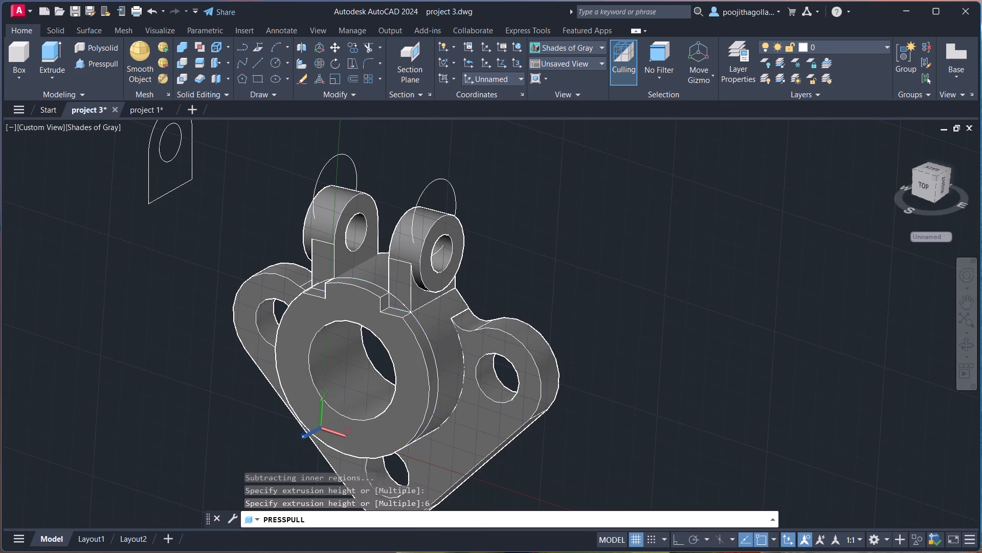
Presspull the two small corner areas at the lug bases outward by 6 to fill the notches in the boss ring.
scroll(413, 321, "up", 3)
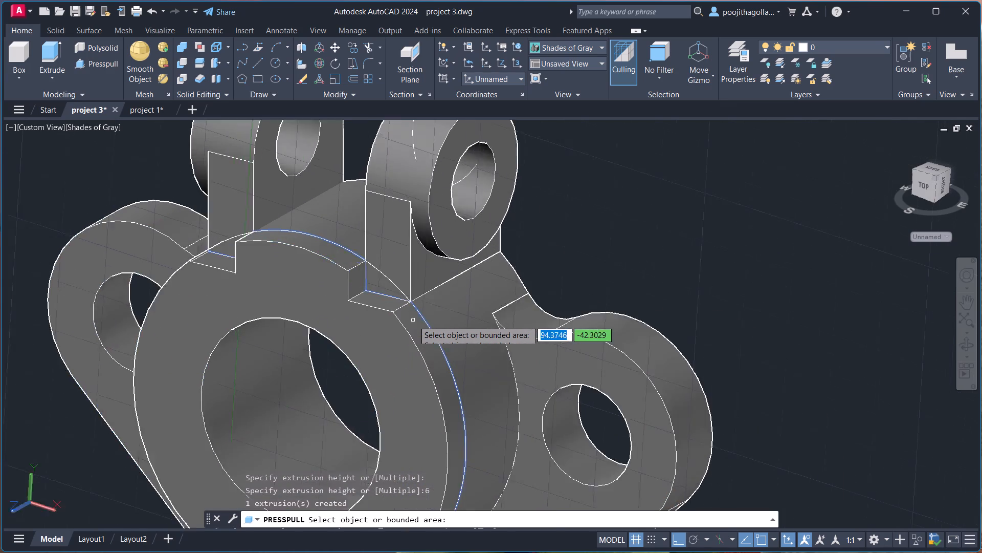
left_click(369, 270)
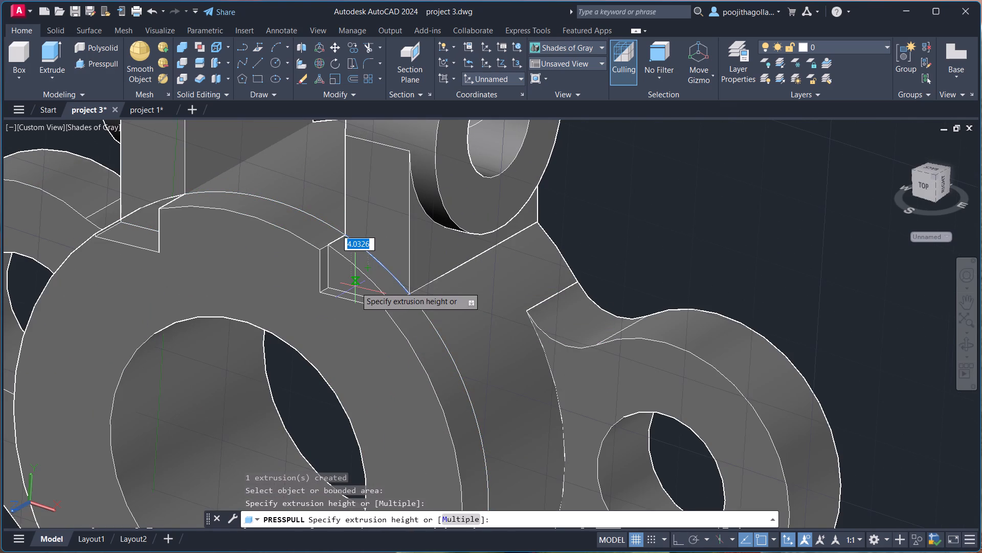
key("6")
key("Return")
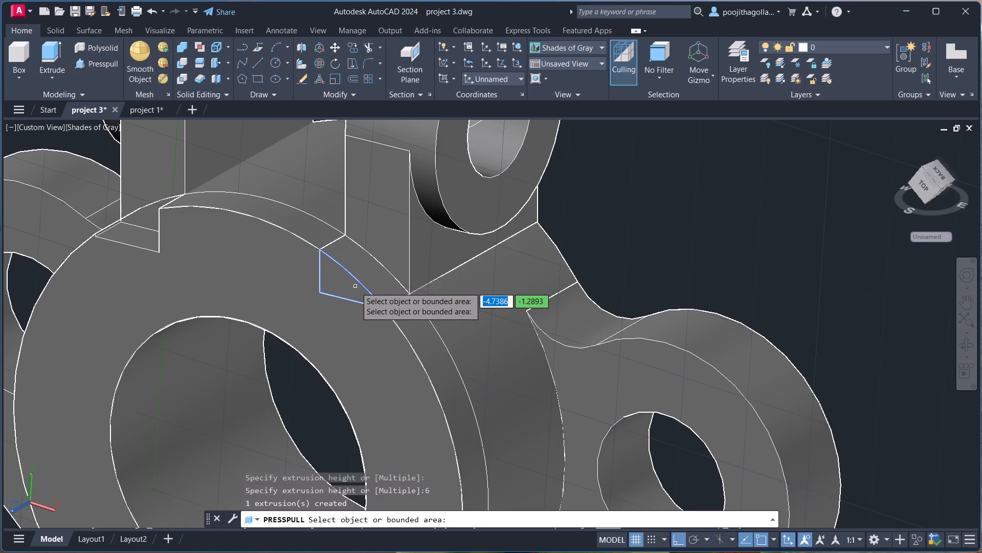
left_click(141, 216)
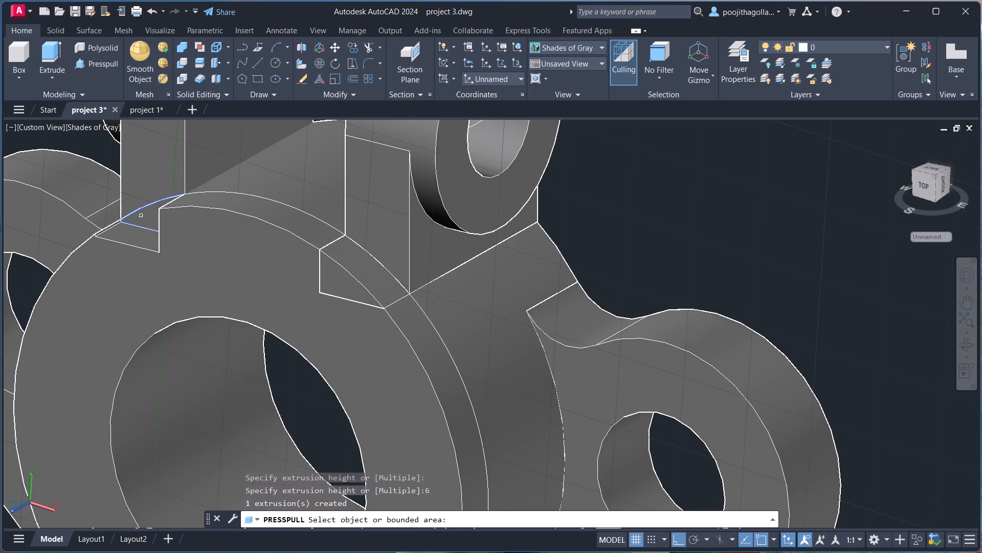
key("6")
key("Return")
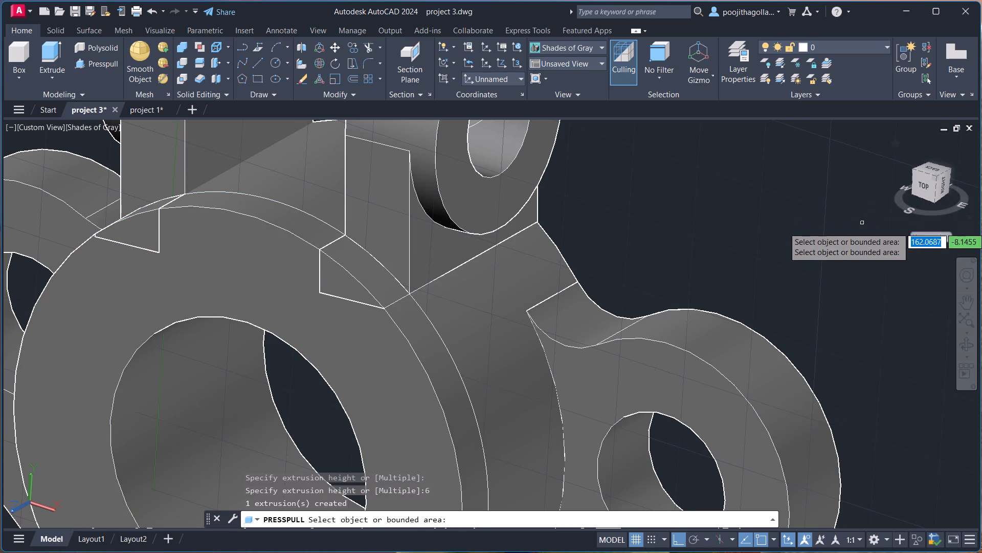
key("Escape")
Delete the leftover arcs above both lugs and the separate flat lug outline with its hole circle.
scroll(824, 245, "down", 2)
middle_click_drag(727, 248, 671, 311)
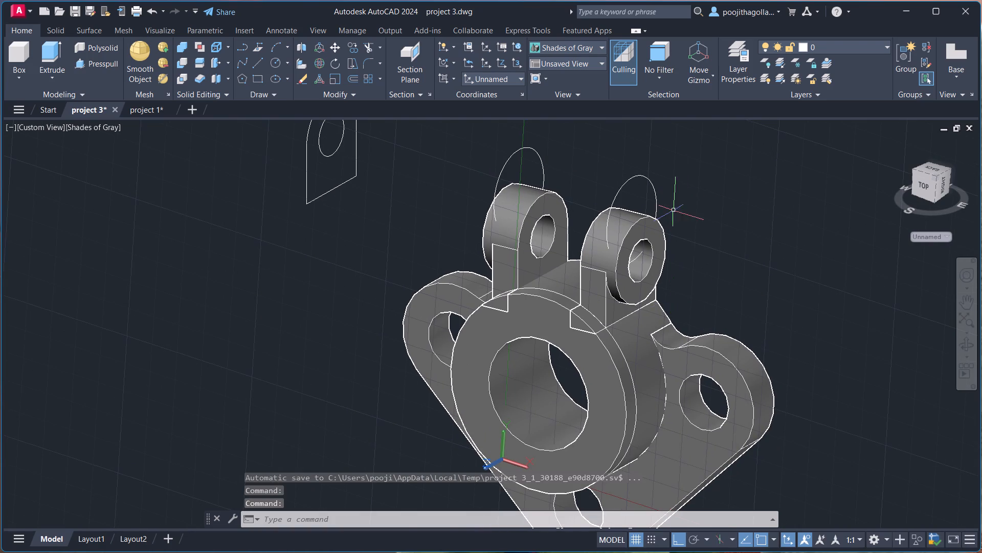
left_click(686, 169)
left_click(621, 184)
left_click(573, 136)
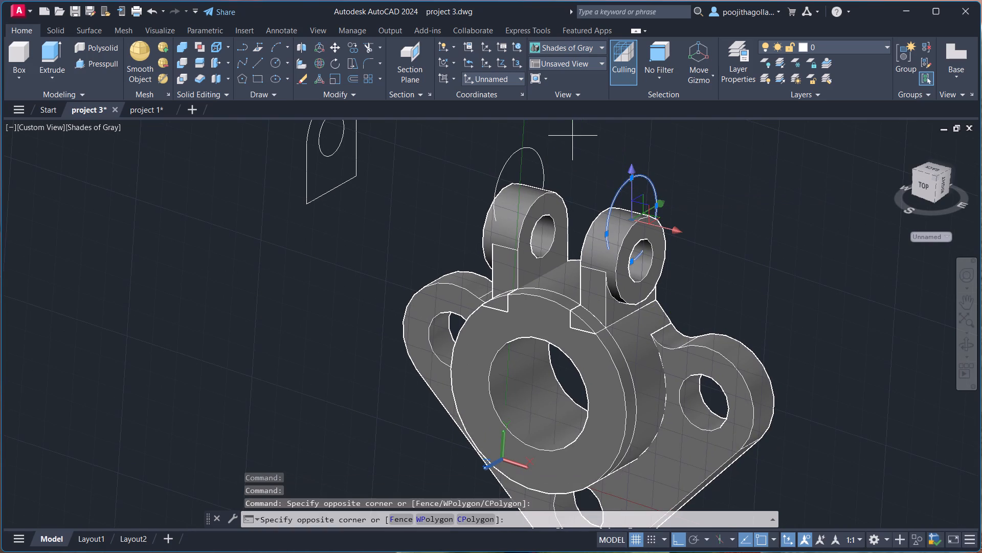
left_click(522, 162)
left_click(397, 132)
left_click(275, 193)
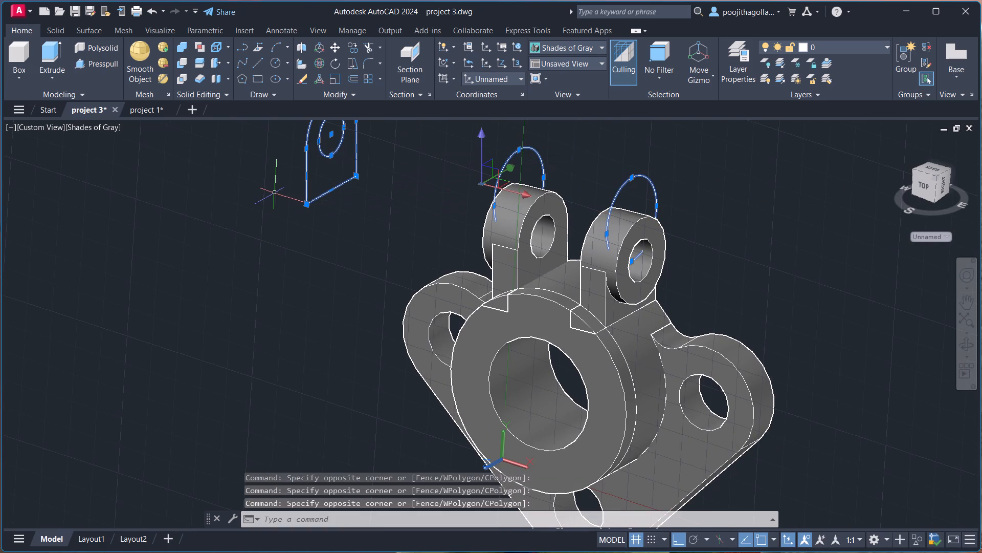
key("Delete")
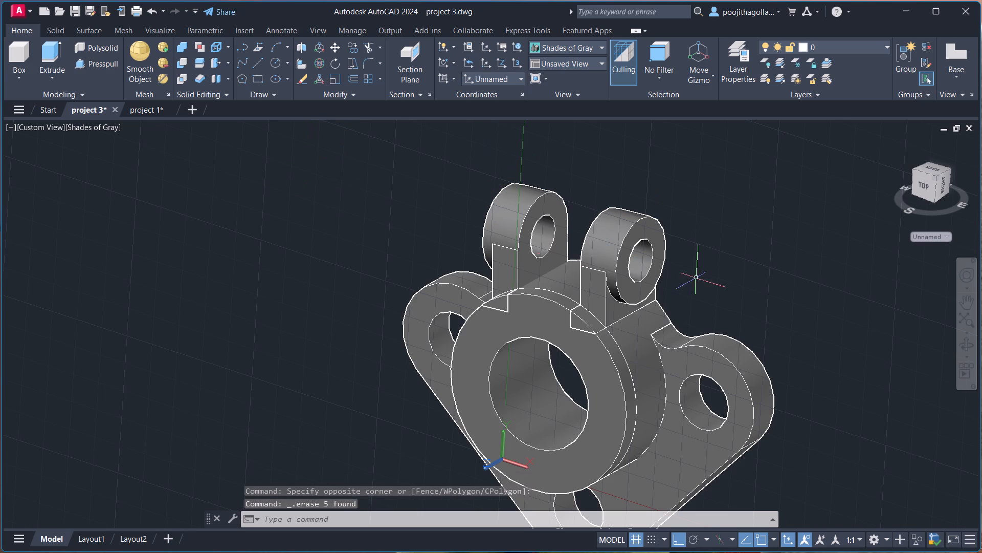
Union all the bracket's solids, including the plate, central boss, ring extensions and both lugs, into one solid.
middle_click_drag(688, 407, 656, 320)
scroll(650, 324, "down", 1)
middle_click_drag(648, 326, 587, 359)
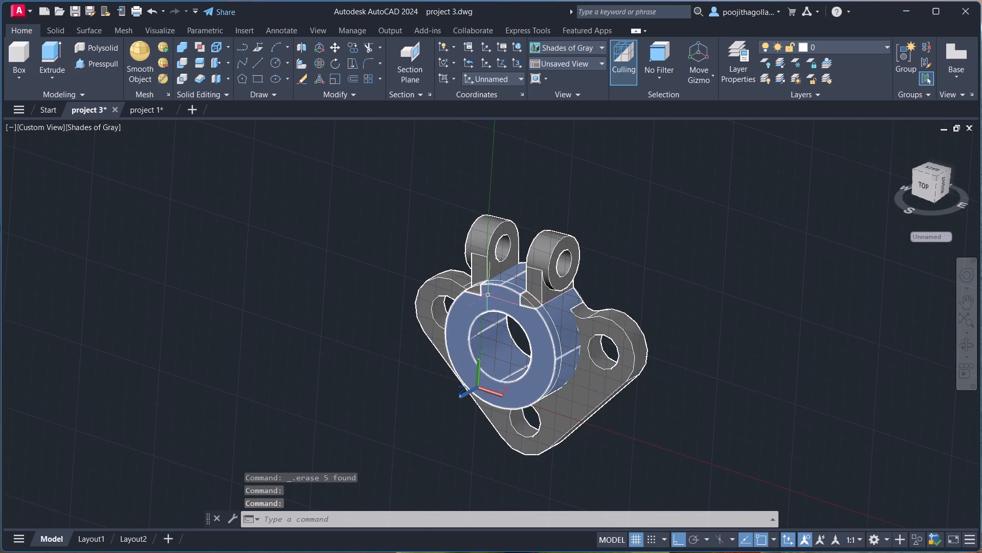
left_click(748, 197)
left_click(337, 353)
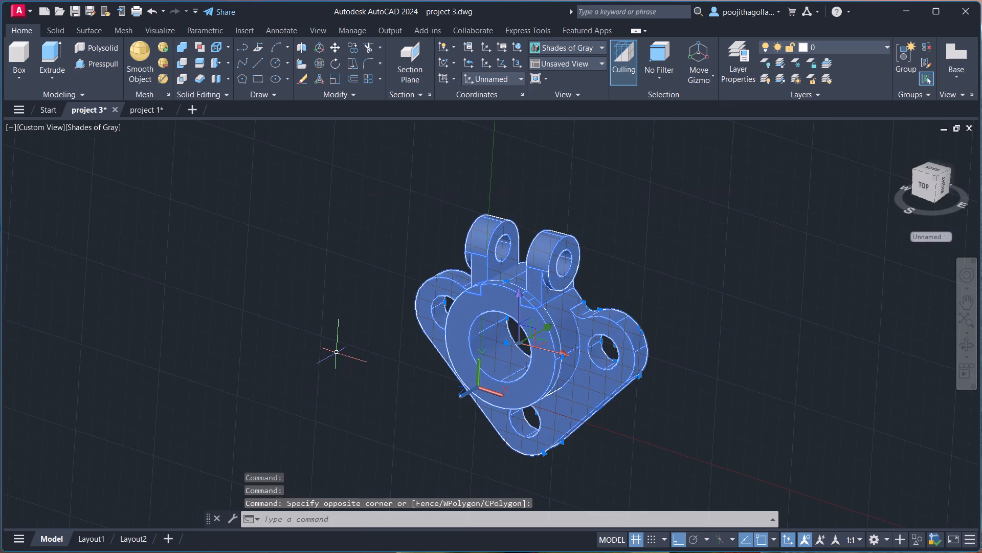
type("uni")
key("Return")
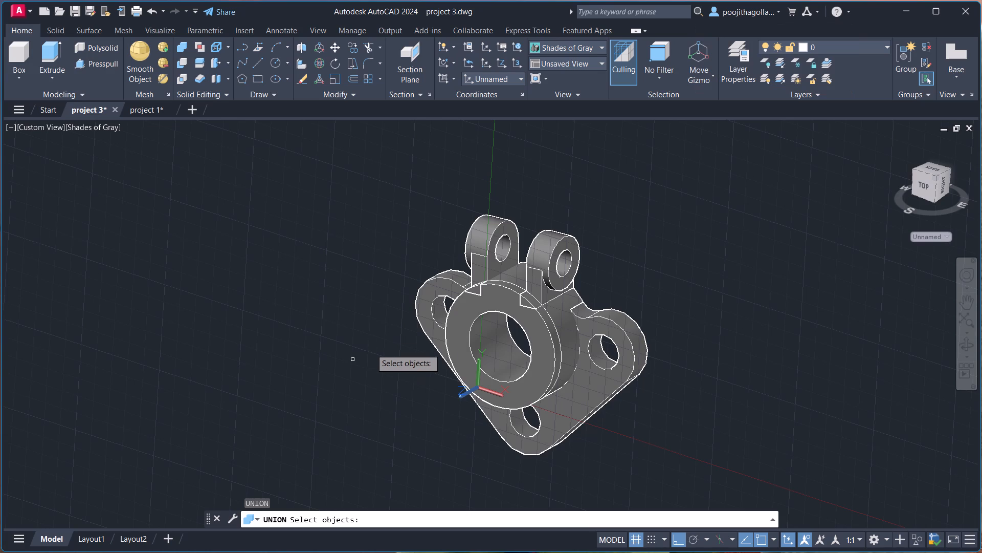
left_click(775, 175)
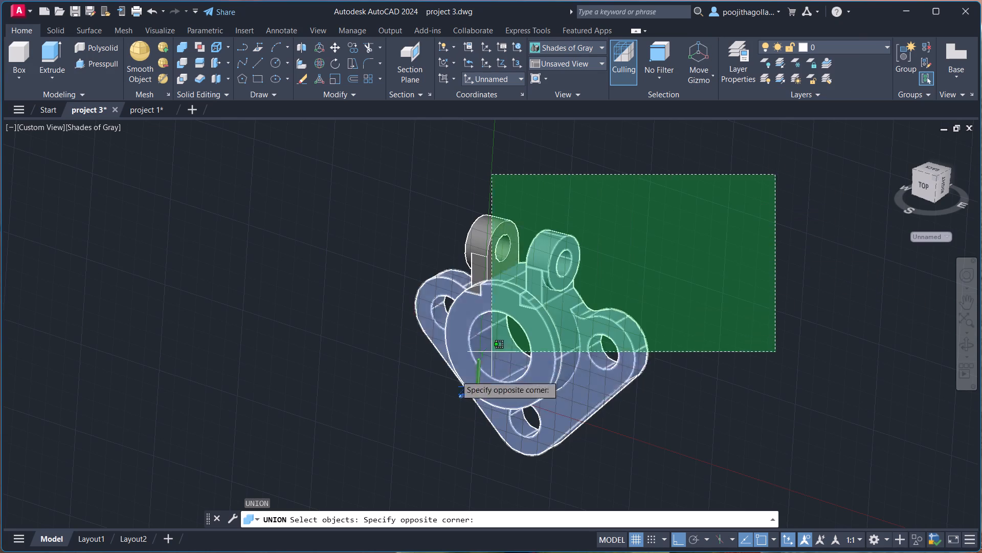
left_click(359, 420)
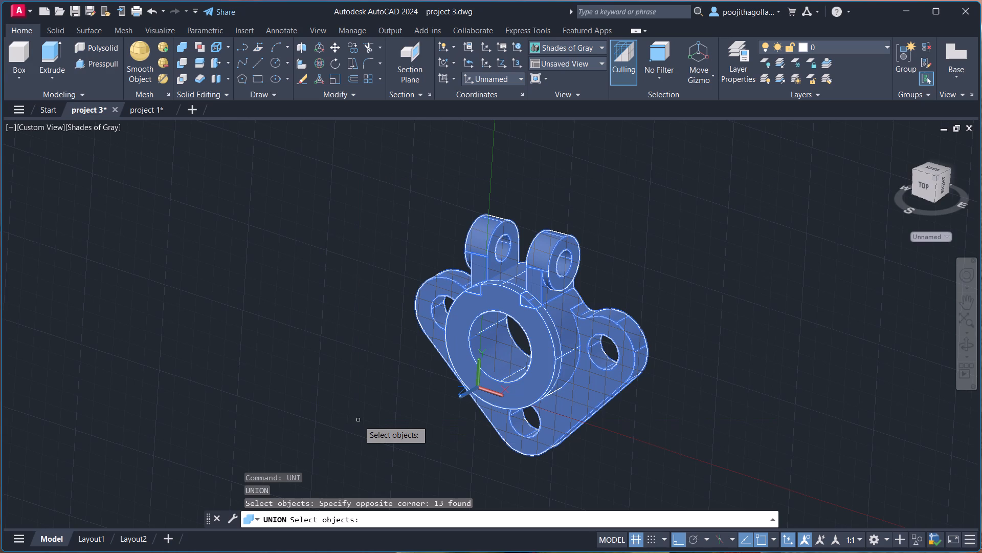
key("Return")
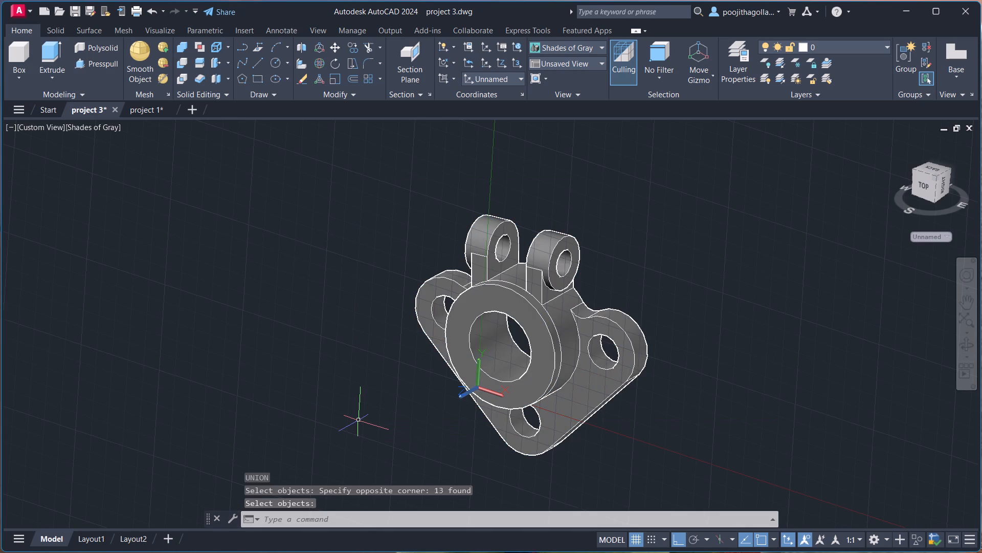
Delete the leftover circle wrapped around the outer side of the central boss, just behind its front face.
scroll(590, 335, "up", 2)
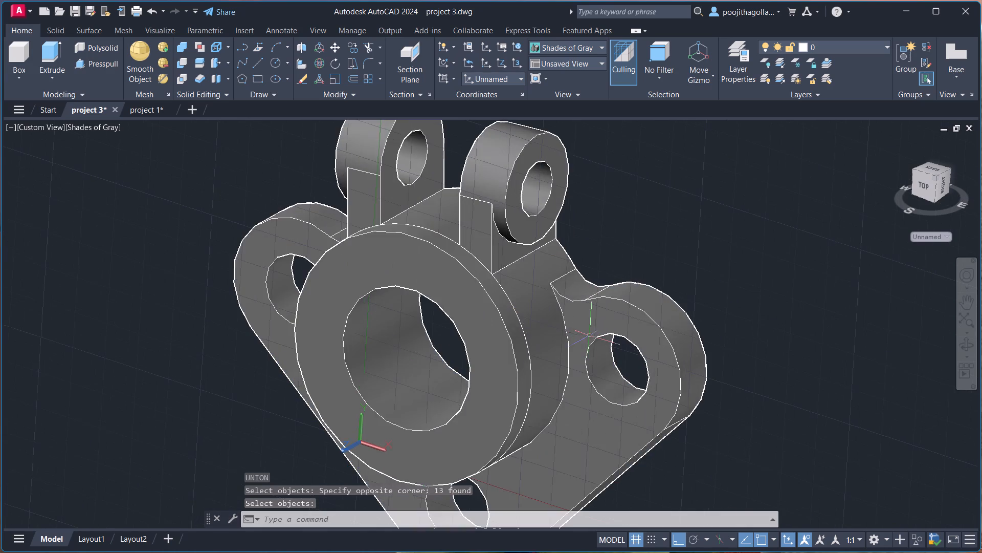
scroll(565, 329, "down", 1)
middle_click_drag(556, 335, 447, 355)
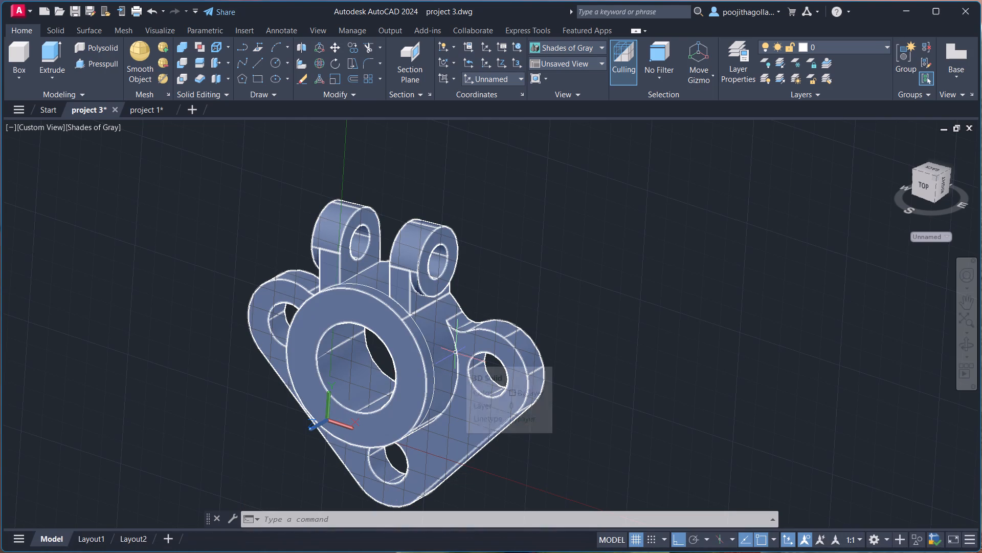
scroll(332, 257, "up", 2)
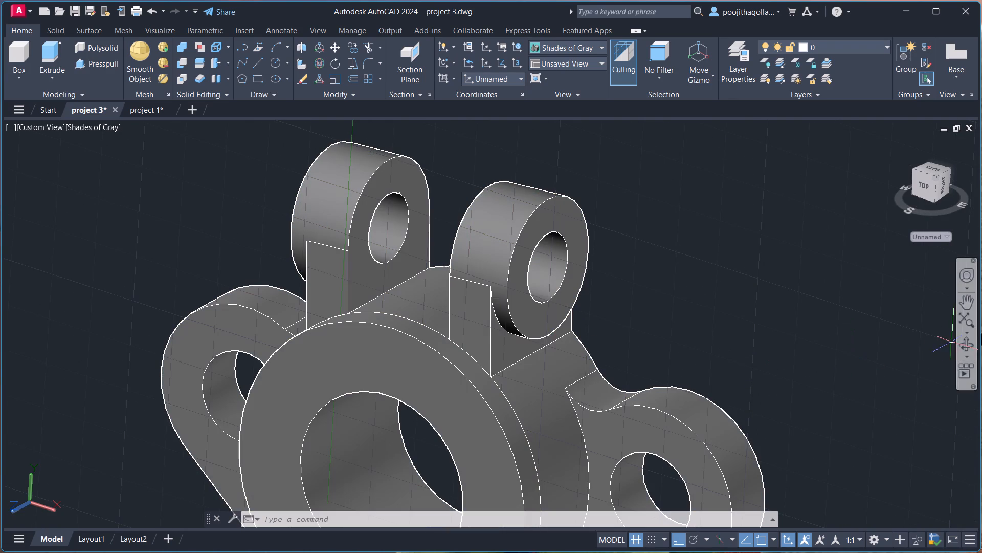
left_click_drag(965, 344, 957, 345)
left_click_drag(740, 334, 760, 309)
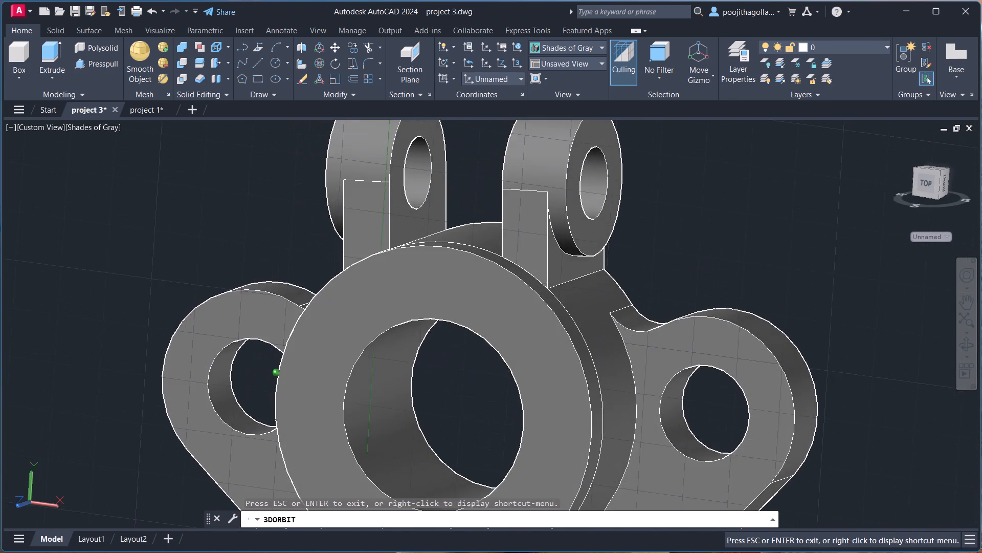
left_click_drag(760, 309, 760, 309)
scroll(760, 318, "down", 2)
middle_click_drag(729, 355, 684, 305)
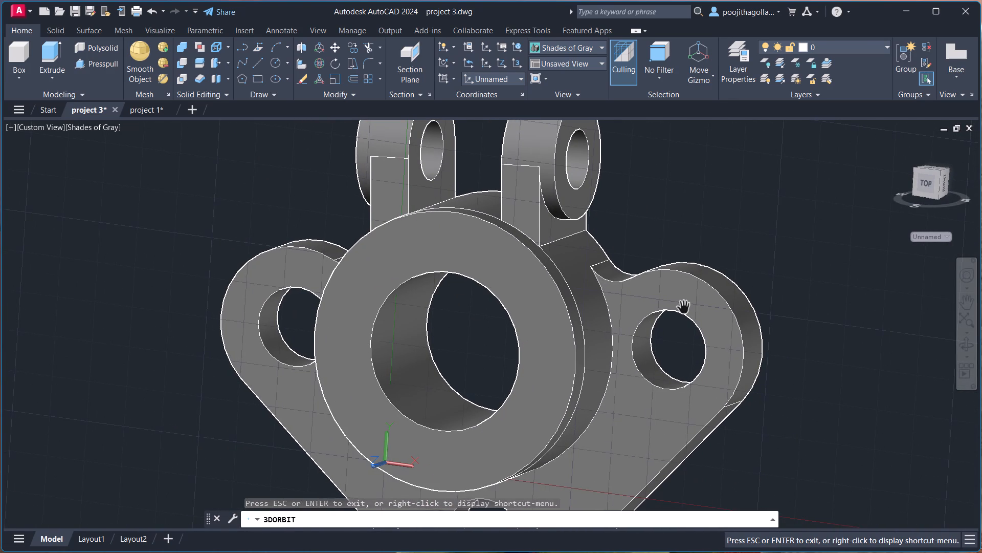
key("Escape")
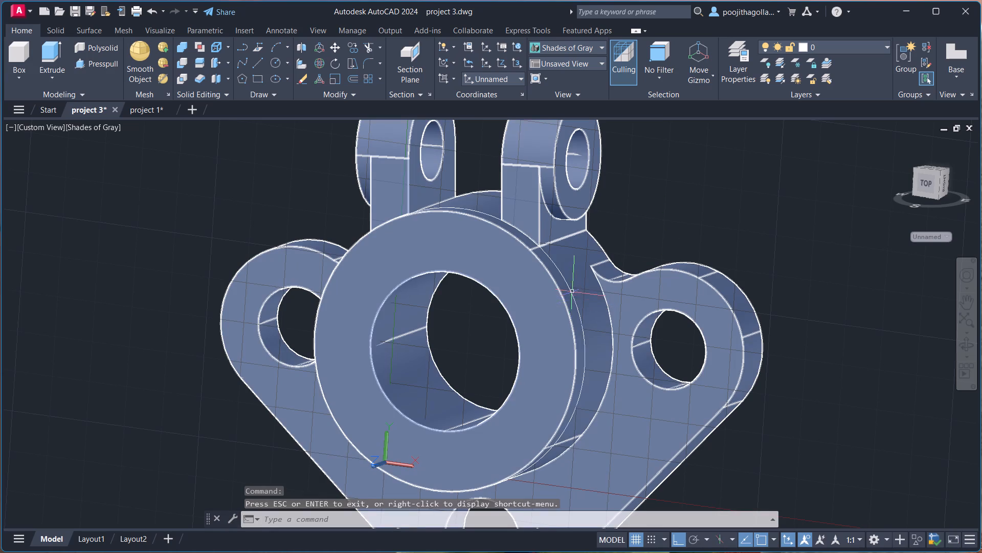
left_click(572, 292)
key("Delete")
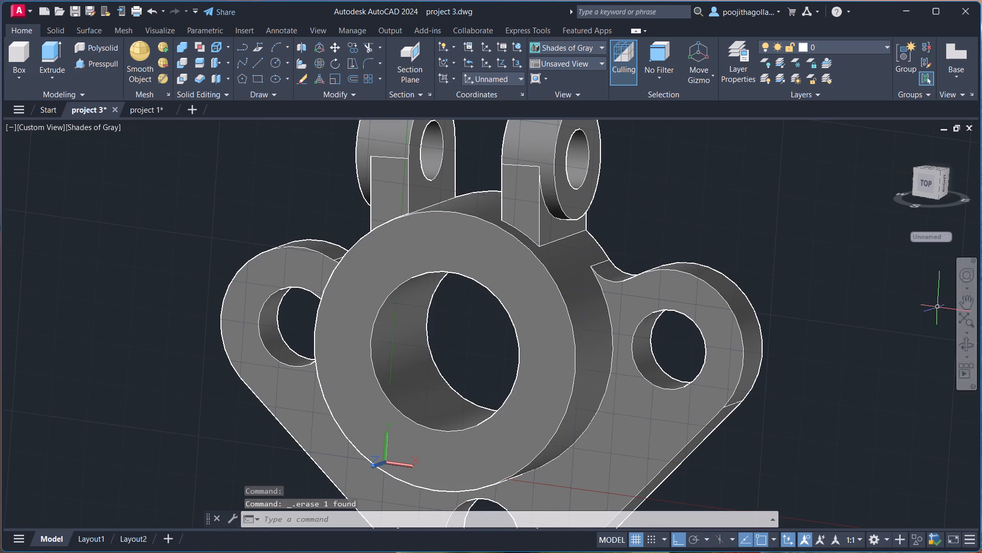
Examine the bracket from the front, side and back, selecting it once to check that it is a single solid.
left_click(965, 338)
left_click_drag(695, 216, 670, 283)
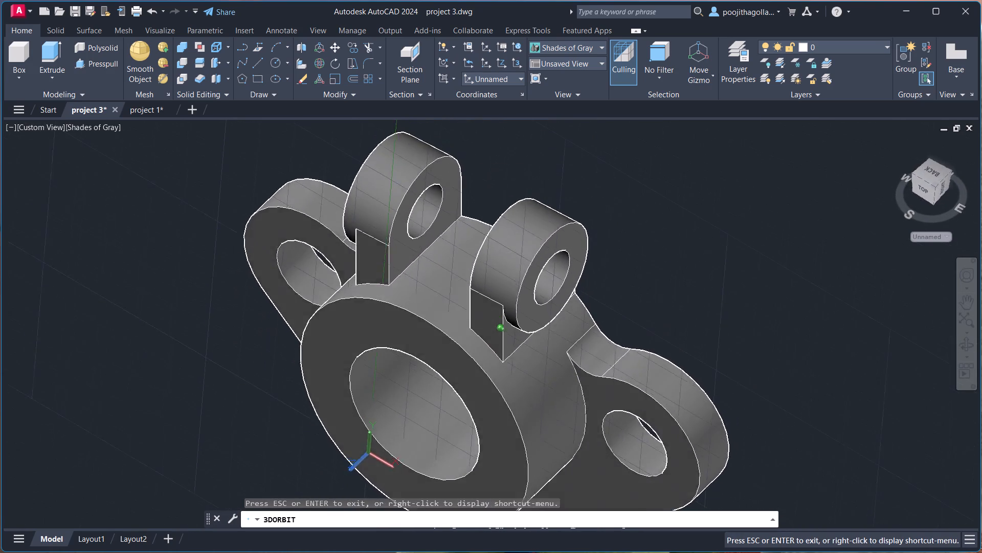
left_click_drag(670, 283, 691, 259)
key("Escape")
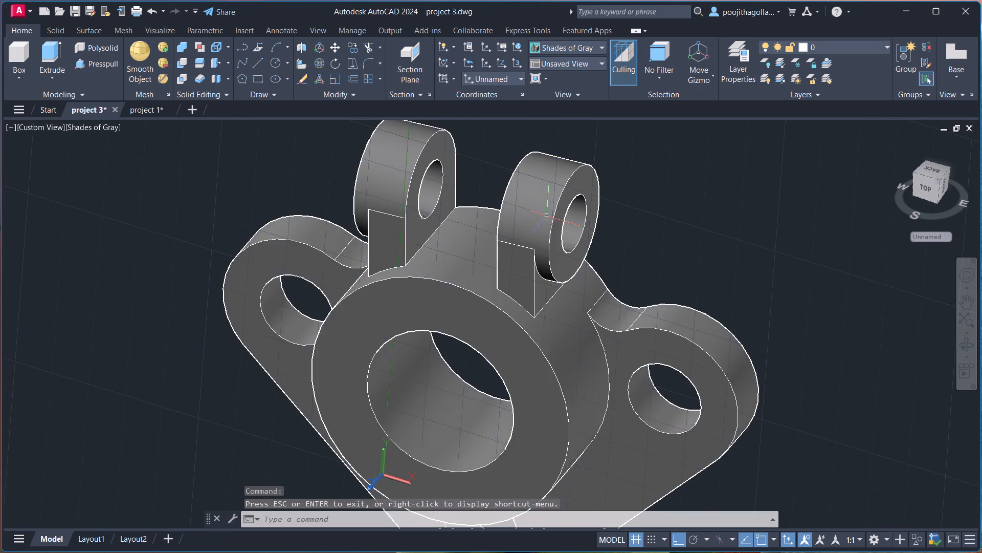
left_click(554, 216)
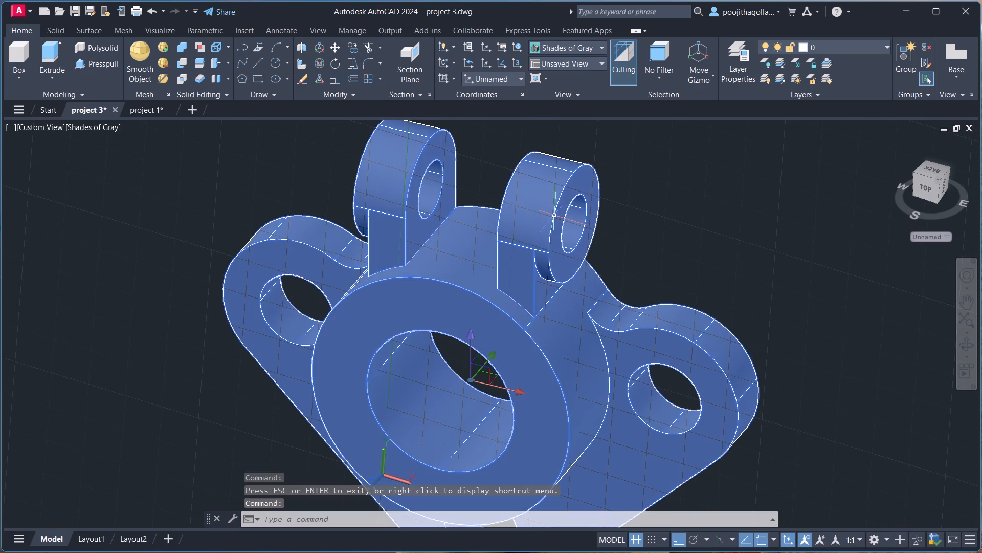
key("Escape")
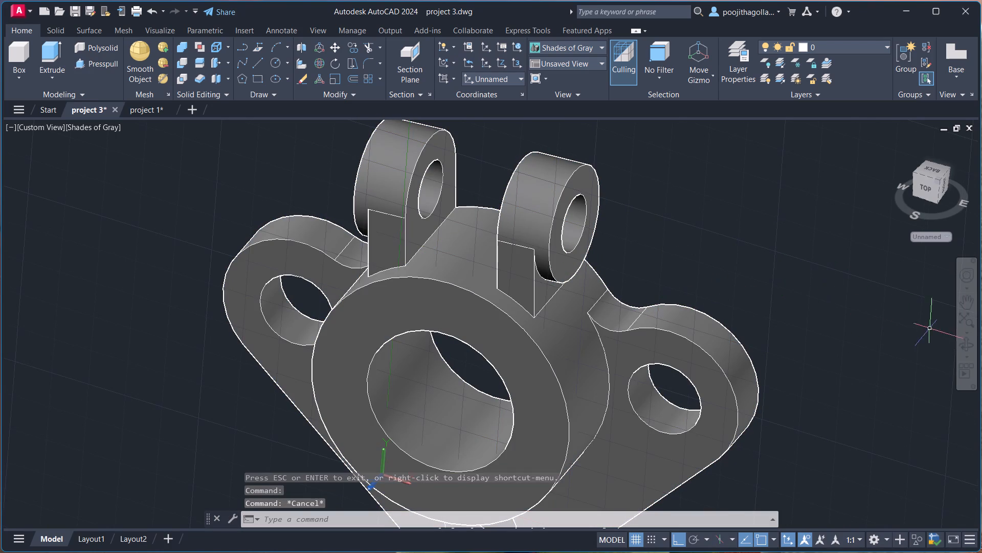
left_click(965, 345)
left_click_drag(716, 316, 757, 242)
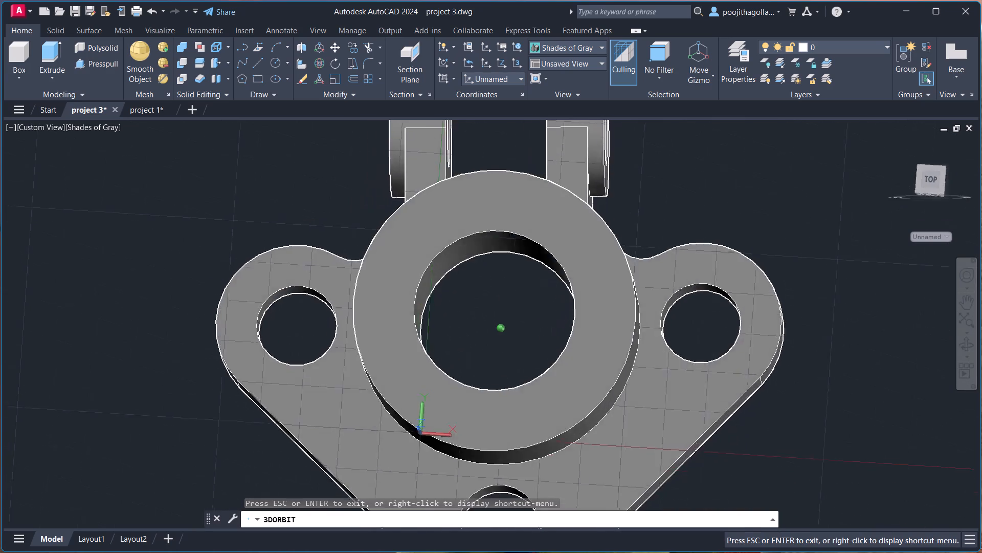
left_click_drag(757, 242, 691, 224)
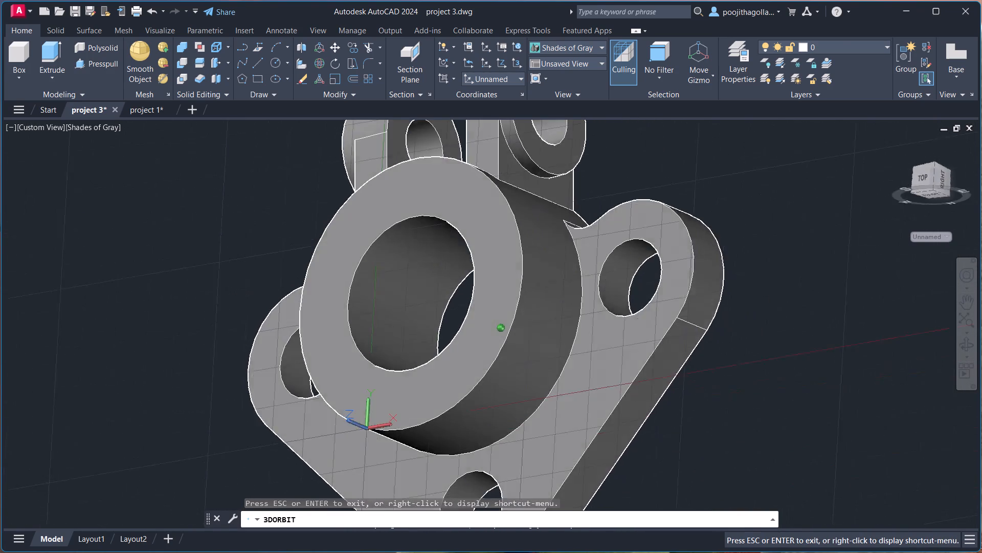
left_click_drag(691, 224, 686, 299)
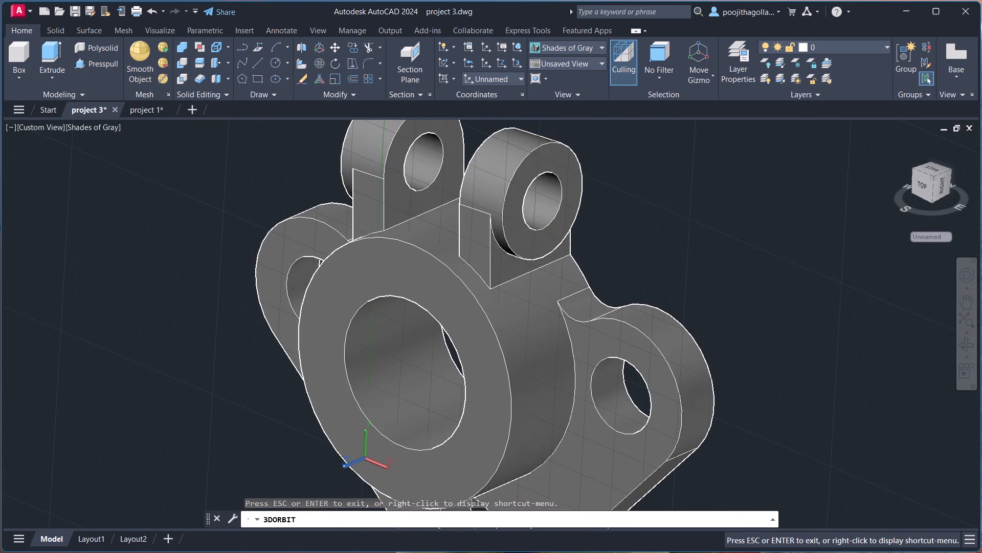
scroll(686, 299, "down", 2)
middle_click_drag(686, 299, 665, 263)
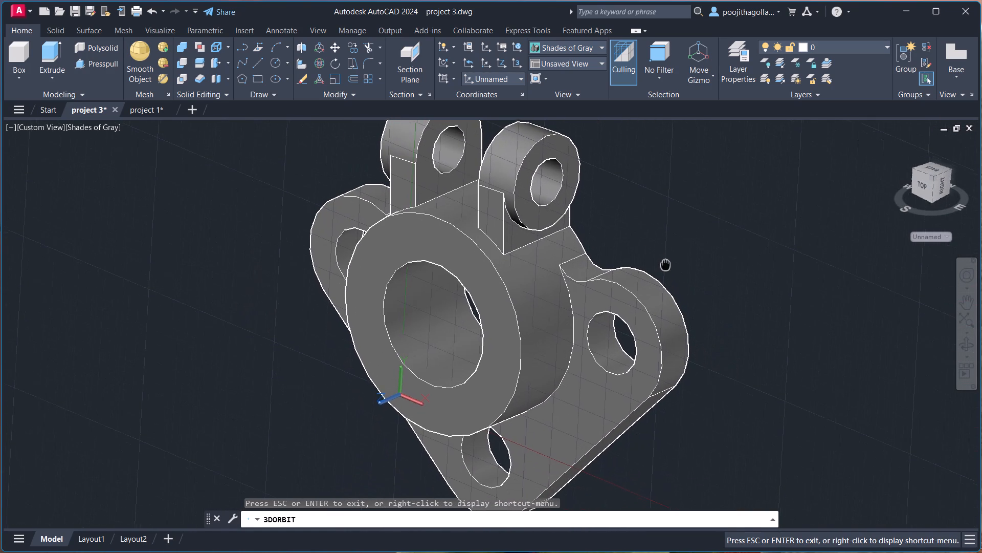
middle_click_drag(665, 263, 665, 261)
scroll(585, 288, "up", 1)
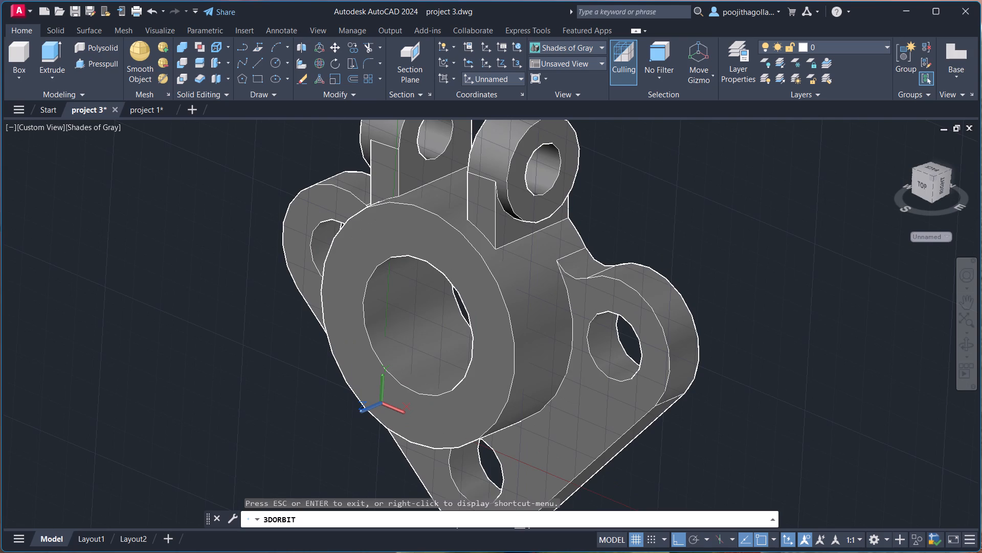
left_click_drag(640, 225, 584, 176)
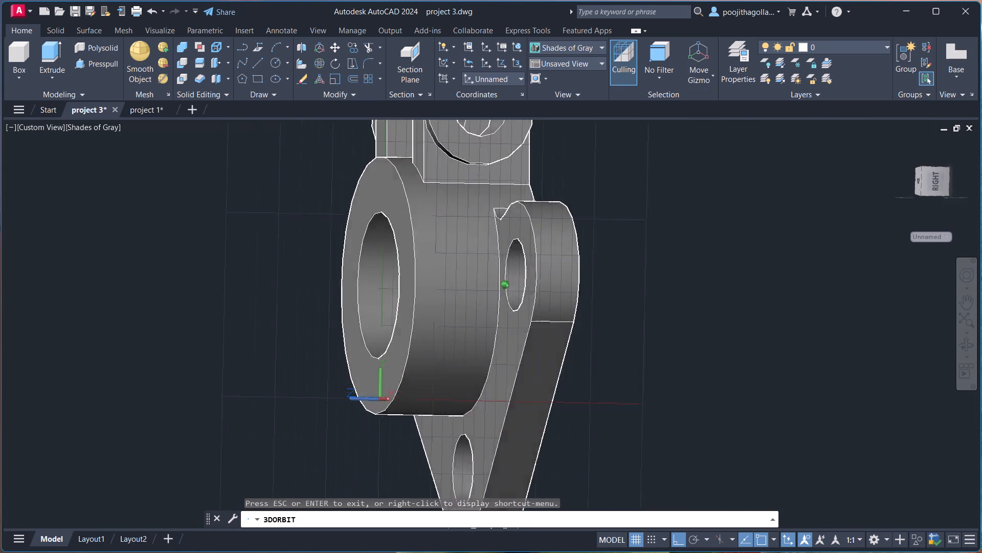
left_click_drag(584, 176, 462, 217)
left_click_drag(421, 194, 391, 200)
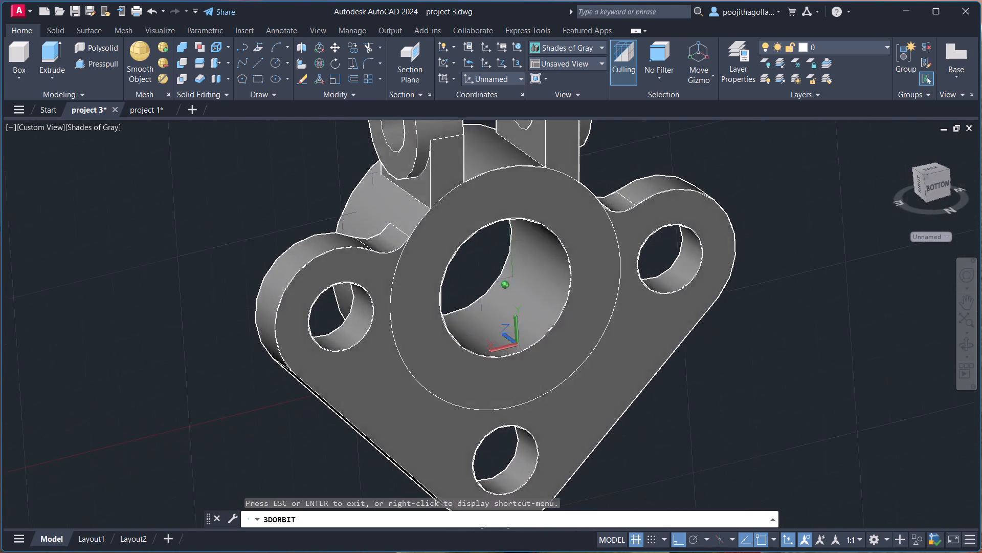
left_click_drag(391, 200, 657, 242)
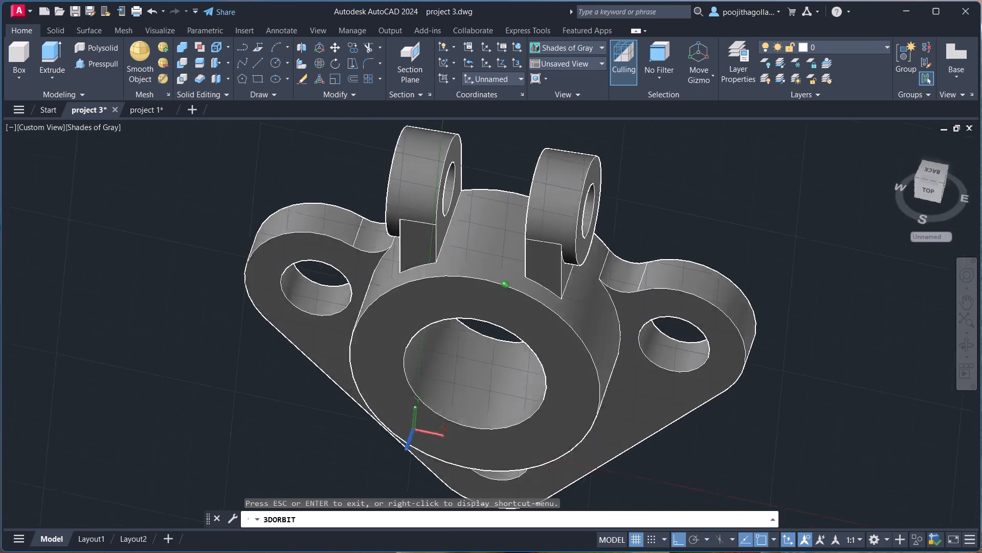
left_click_drag(657, 242, 612, 209)
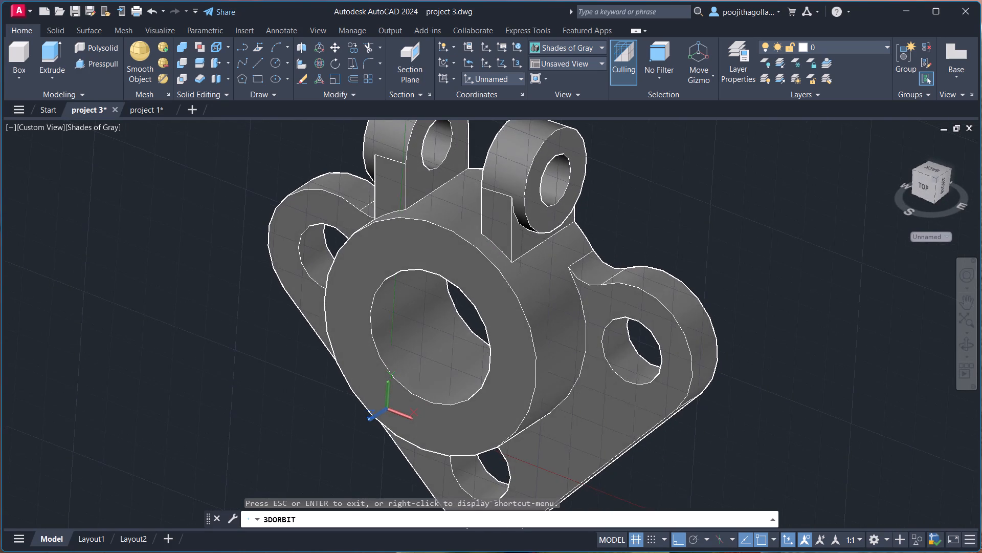
scroll(610, 219, "down", 3)
scroll(521, 271, "up", 3)
middle_click(468, 286)
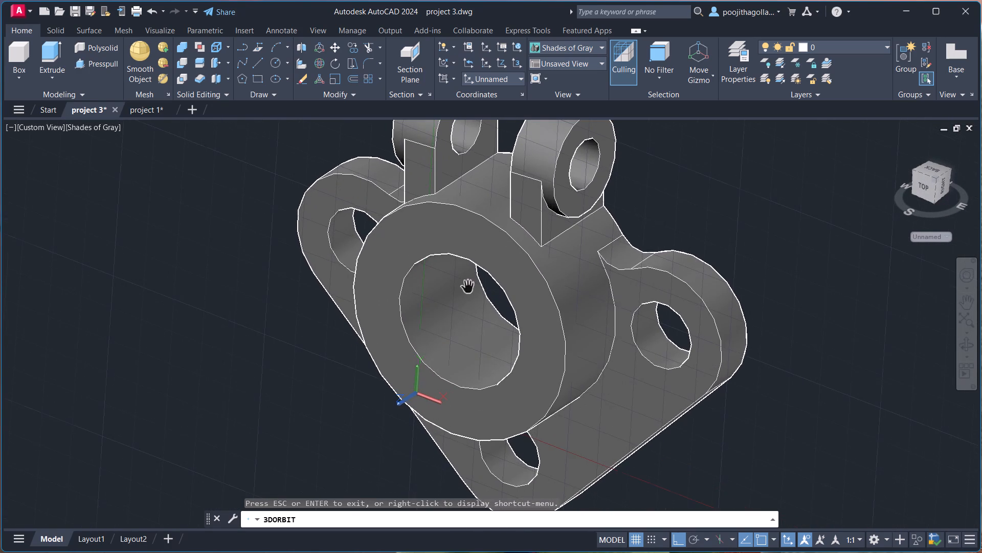
scroll(492, 282, "down", 2)
middle_click_drag(587, 235, 534, 295)
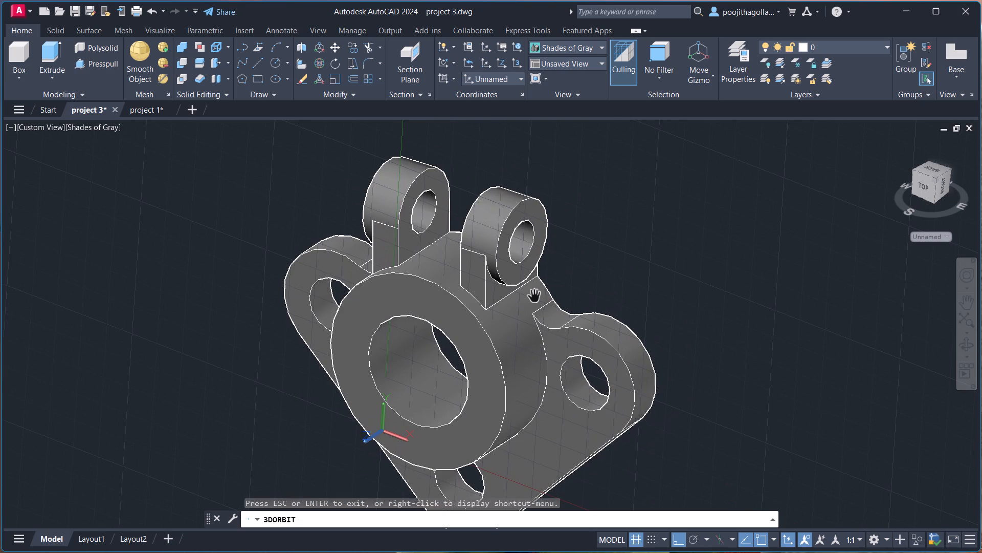
key("Escape")
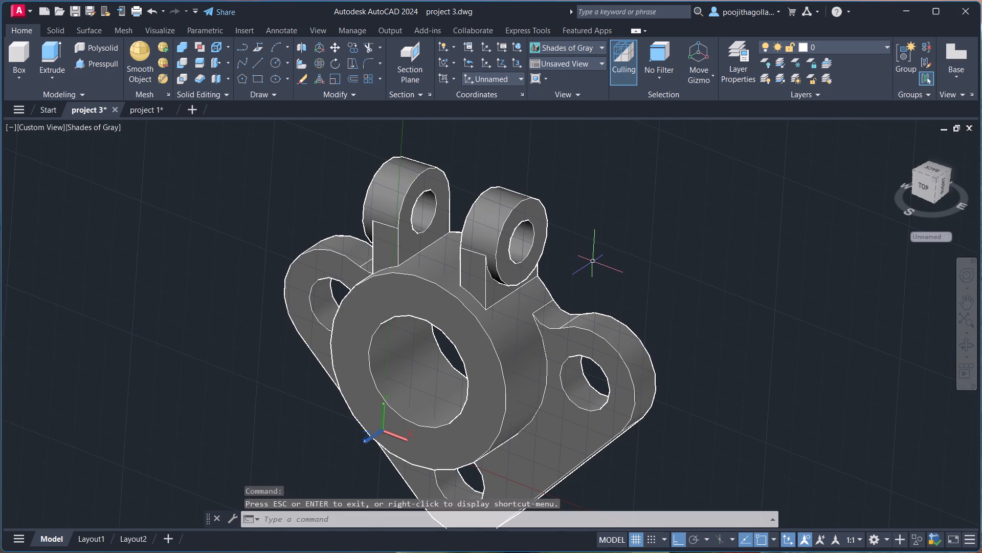
Check the distance between the facing sides of the two lugs with a temporary line across their rounded upper edges.
left_click(966, 348)
left_click_drag(642, 279, 583, 329)
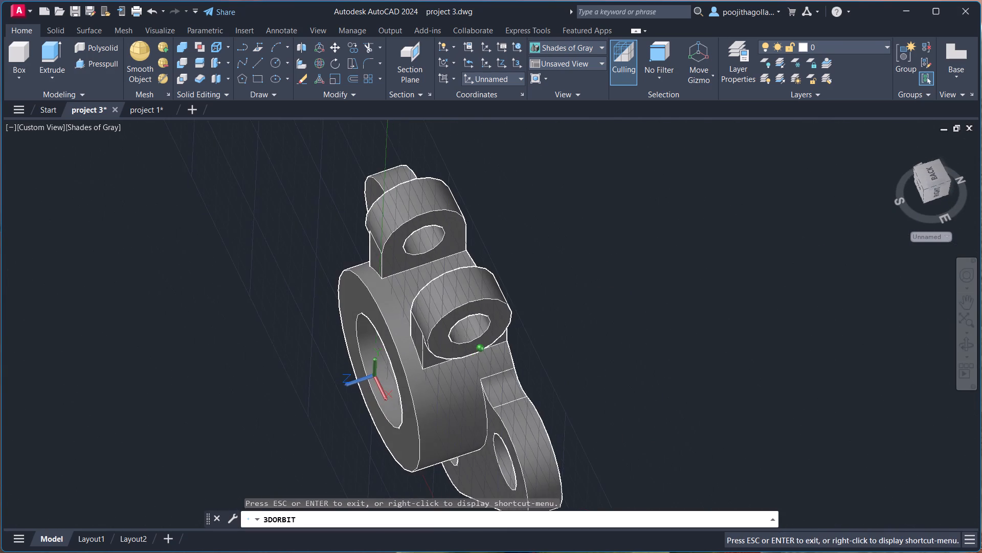
left_click_drag(583, 329, 589, 327)
key("Escape")
key("l")
key("Return")
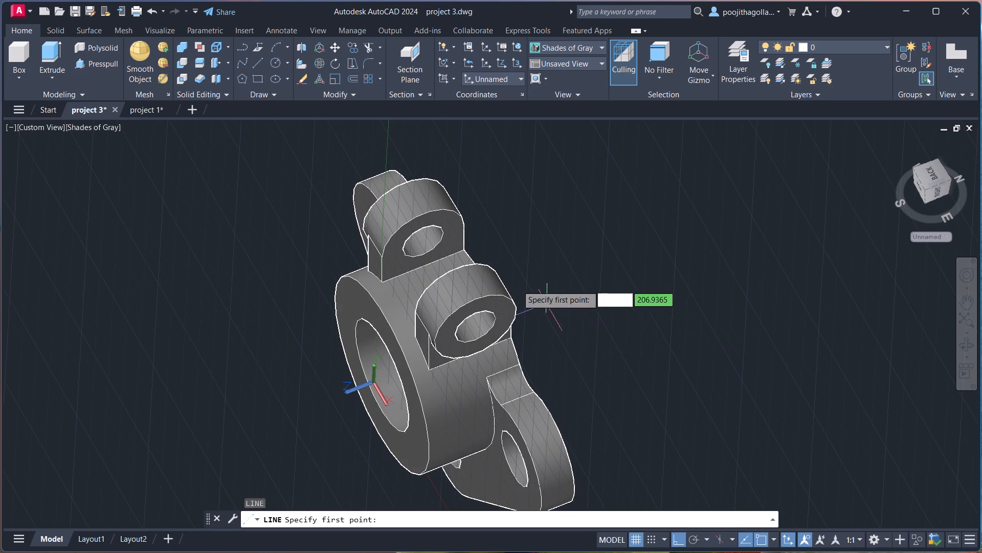
left_click(459, 268)
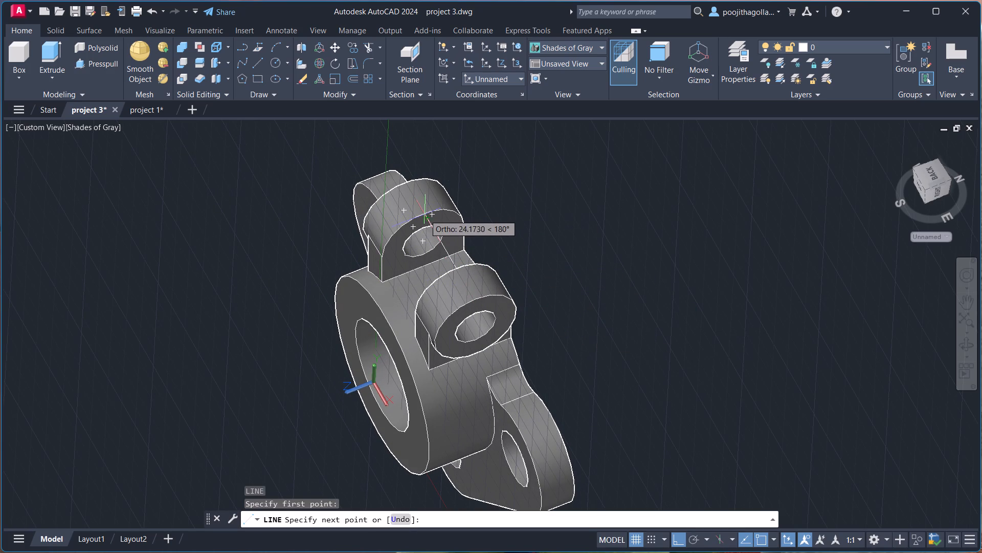
scroll(425, 215, "up", 4)
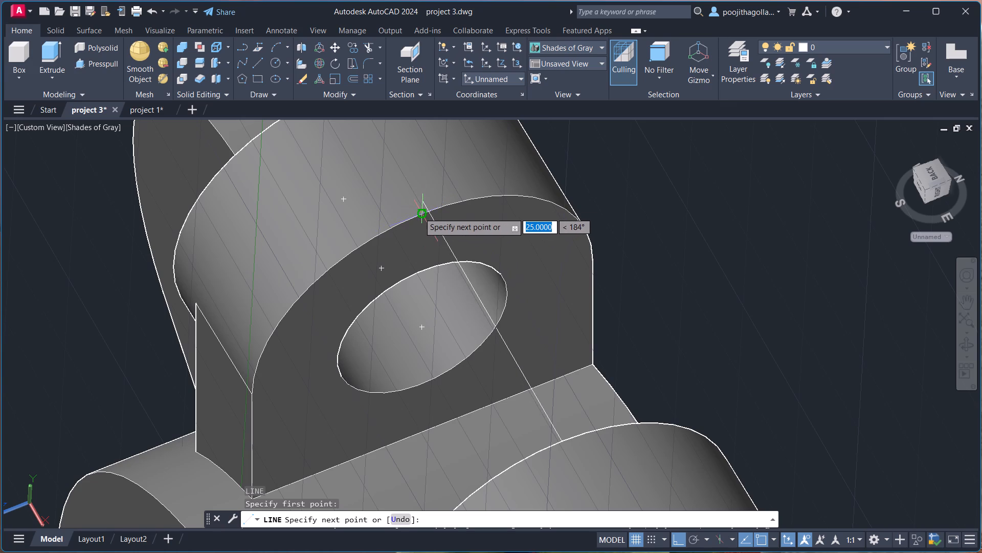
key("Escape")
Examine the whole bracket from the front, side and back, including the lugs, central boss and plate.
scroll(551, 267, "down", 3)
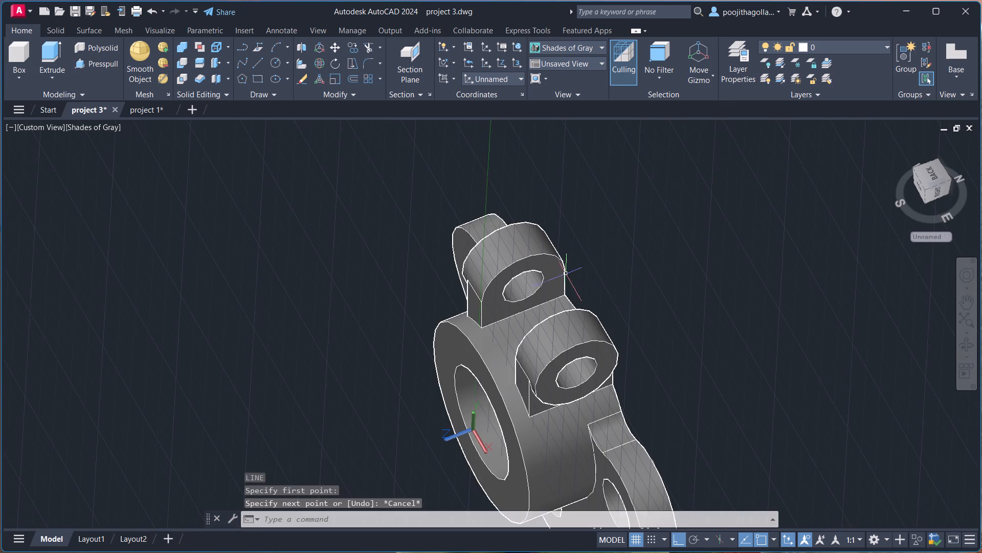
middle_click_drag(612, 288, 607, 248)
left_click(971, 349)
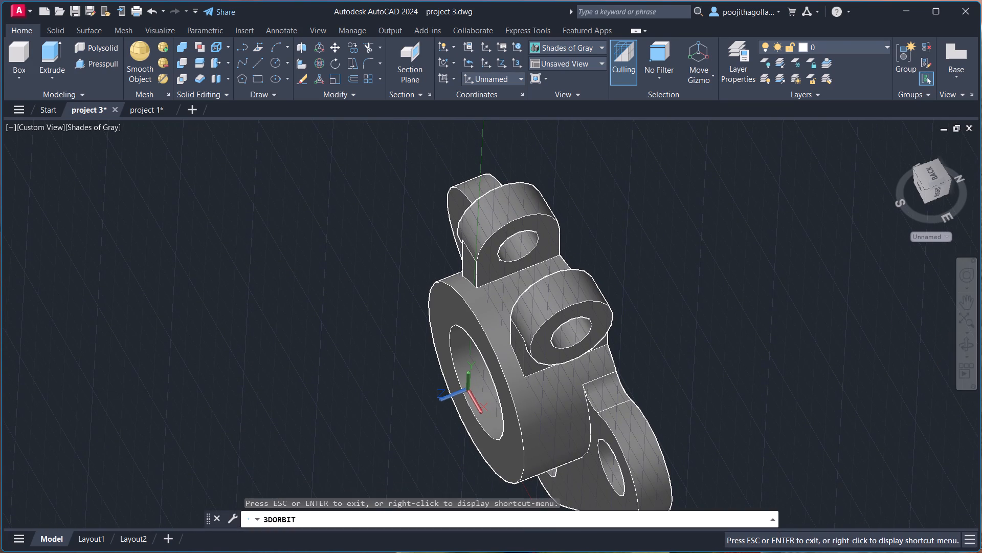
left_click_drag(672, 323, 607, 273)
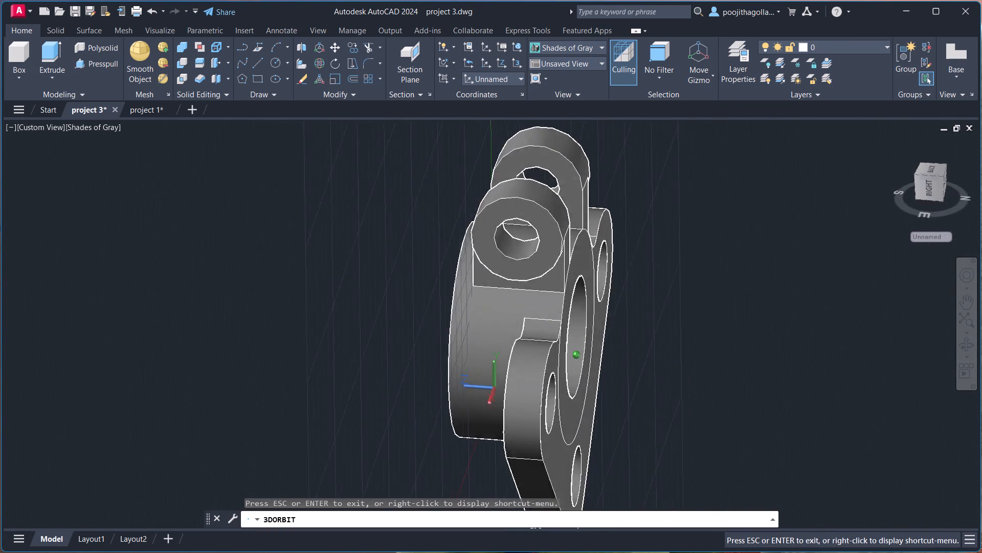
left_click_drag(607, 273, 693, 287)
left_click(697, 284)
scroll(659, 312, "down", 3)
middle_click_drag(662, 312, 575, 276)
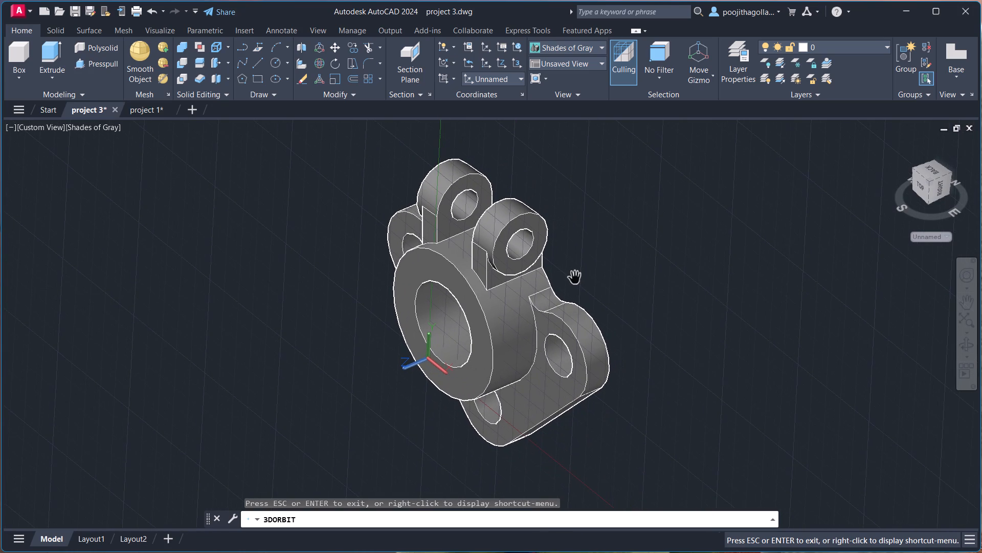
left_click_drag(580, 273, 593, 275)
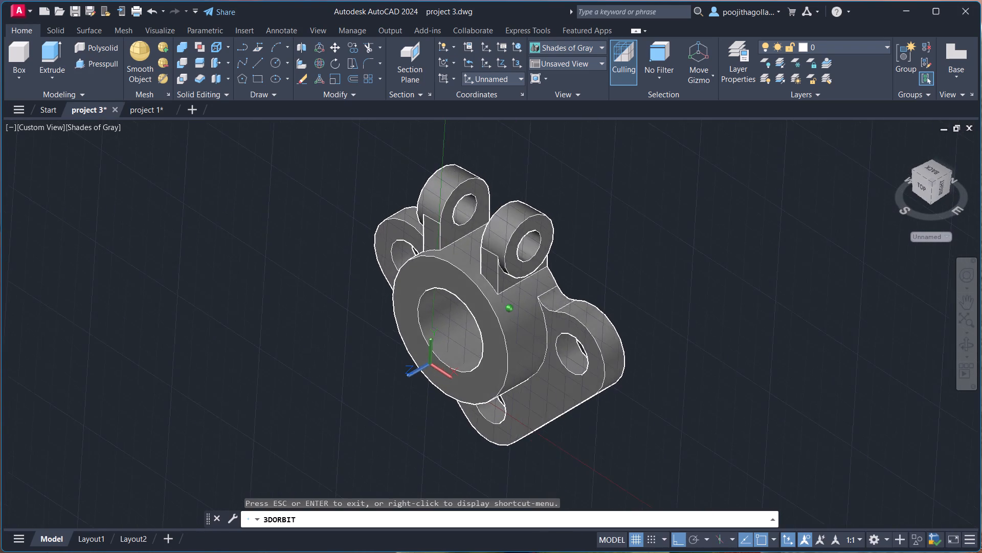
left_click_drag(593, 275, 606, 251)
scroll(606, 251, "down", 2)
middle_click_drag(606, 251, 574, 282)
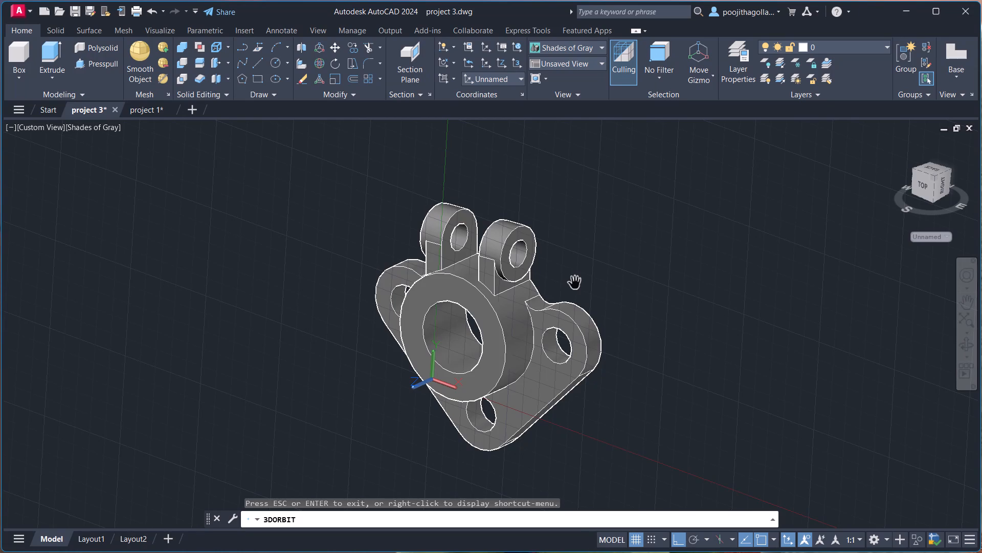
key("Escape")
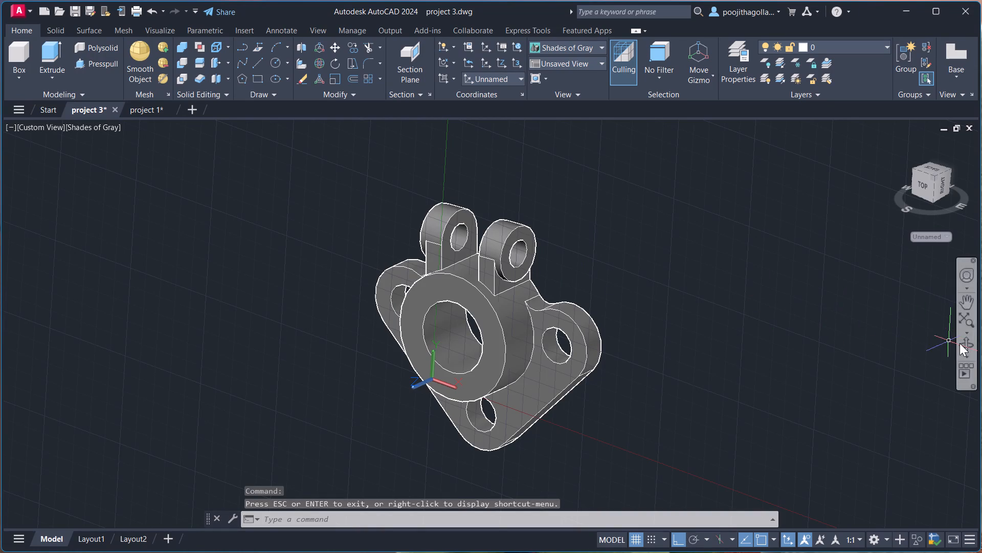
left_click(959, 343)
left_click_drag(628, 270, 496, 257)
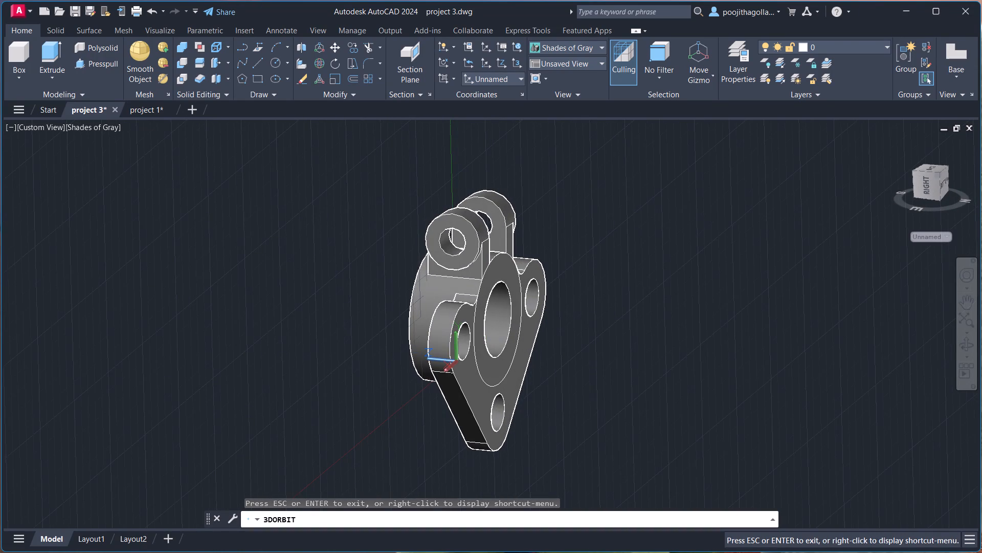
key("Escape")
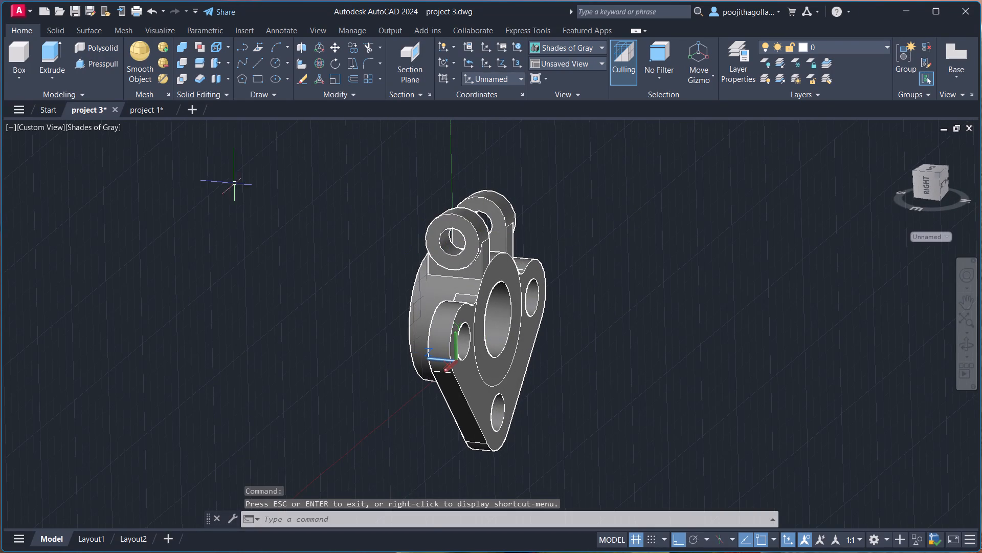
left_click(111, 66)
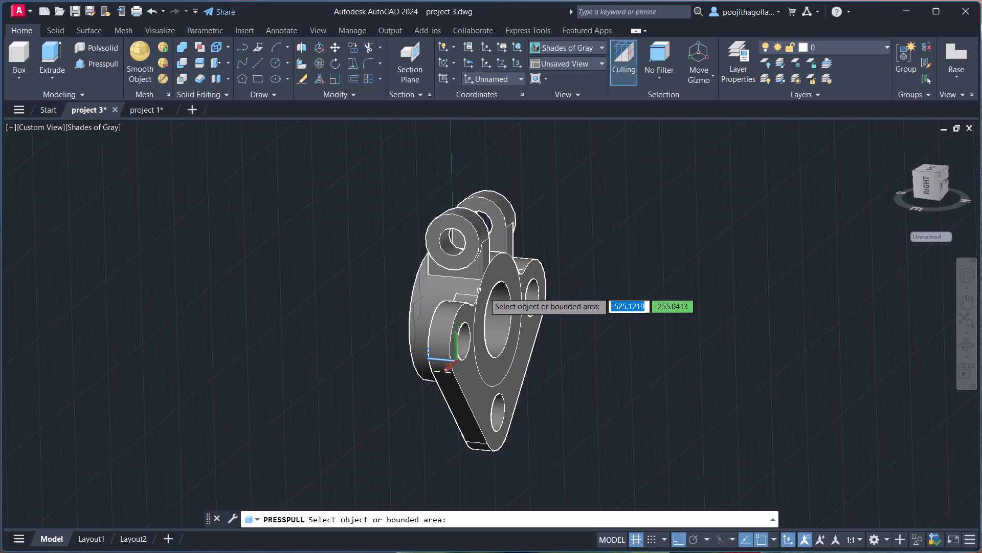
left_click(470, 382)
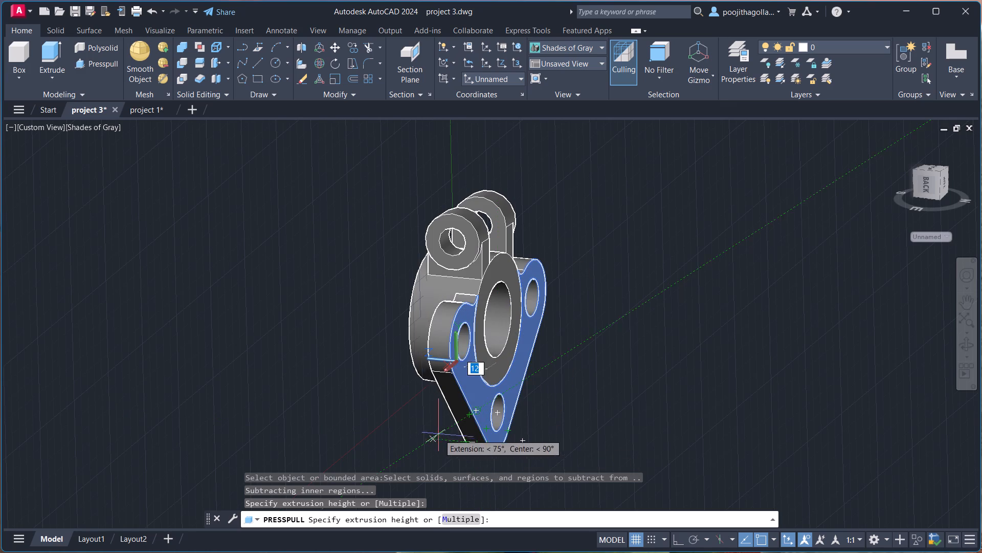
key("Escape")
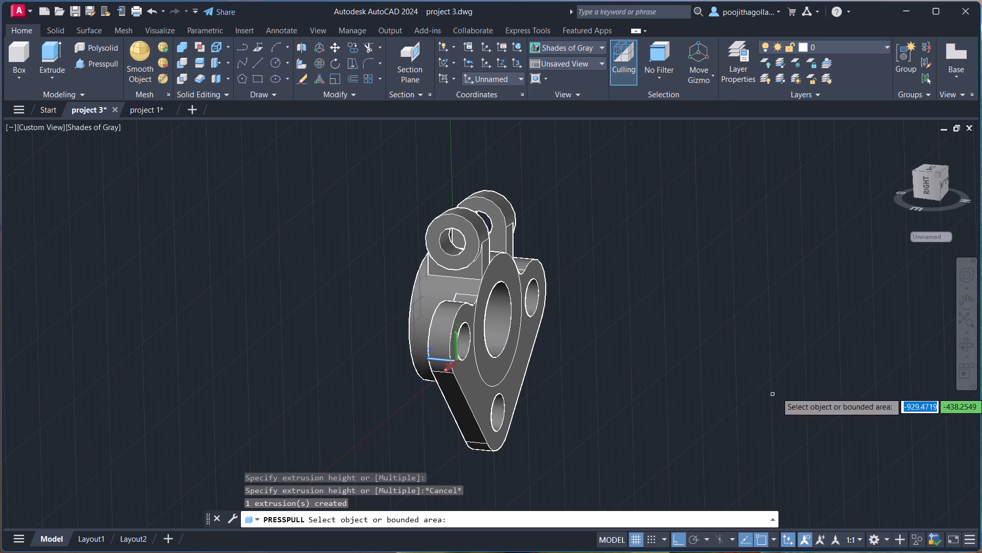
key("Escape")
Examine the bracket more closely from the front and side, and around to the plate's back face.
left_click(972, 351)
left_click_drag(667, 360, 679, 367)
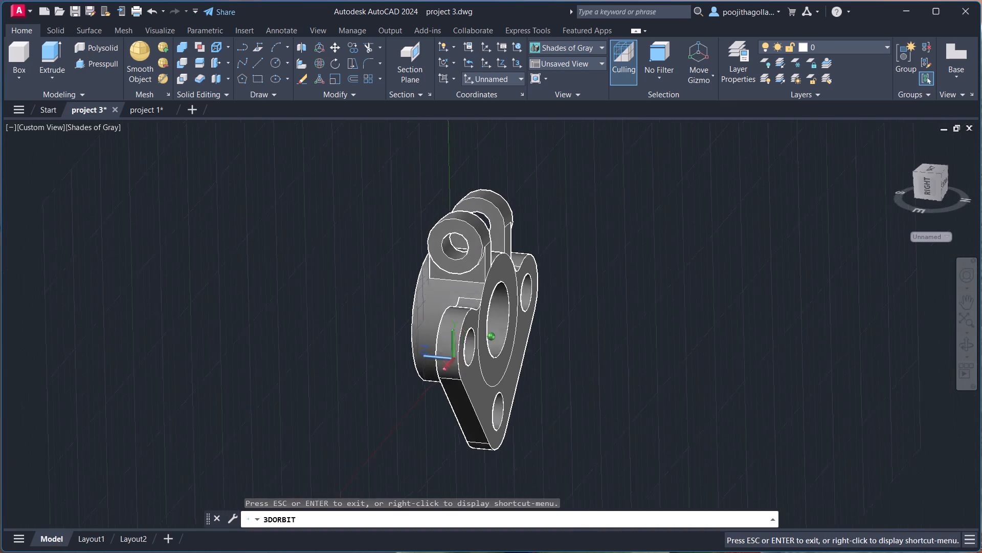
left_click_drag(679, 367, 757, 388)
scroll(614, 314, "up", 2)
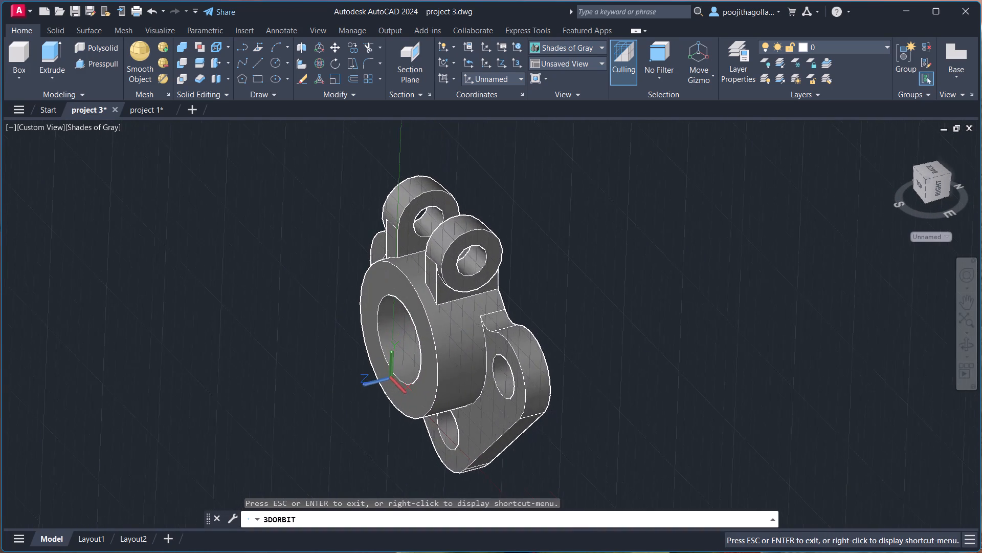
scroll(614, 314, "up", 2)
middle_click_drag(599, 320, 592, 310)
scroll(593, 311, "up", 1)
middle_click_drag(553, 299, 513, 302)
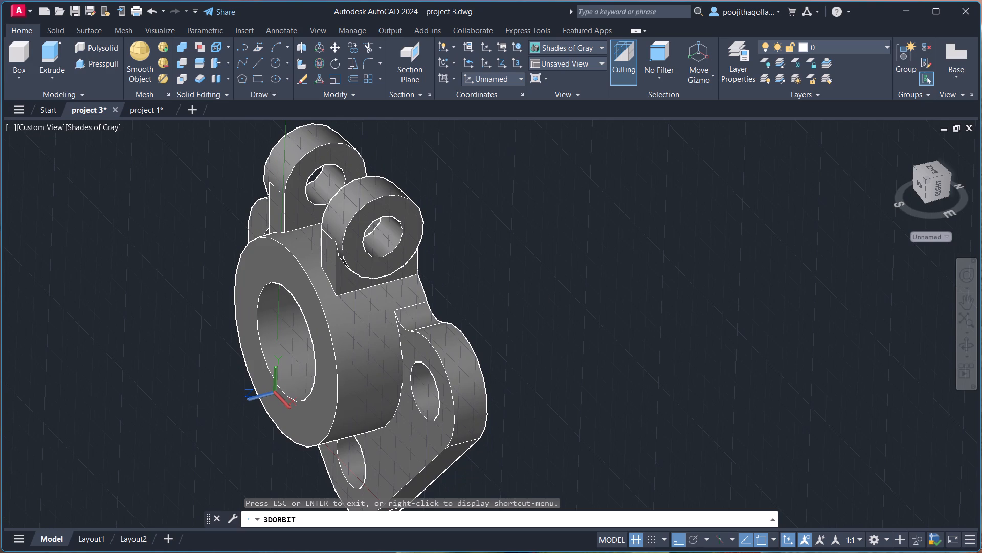
key("Escape")
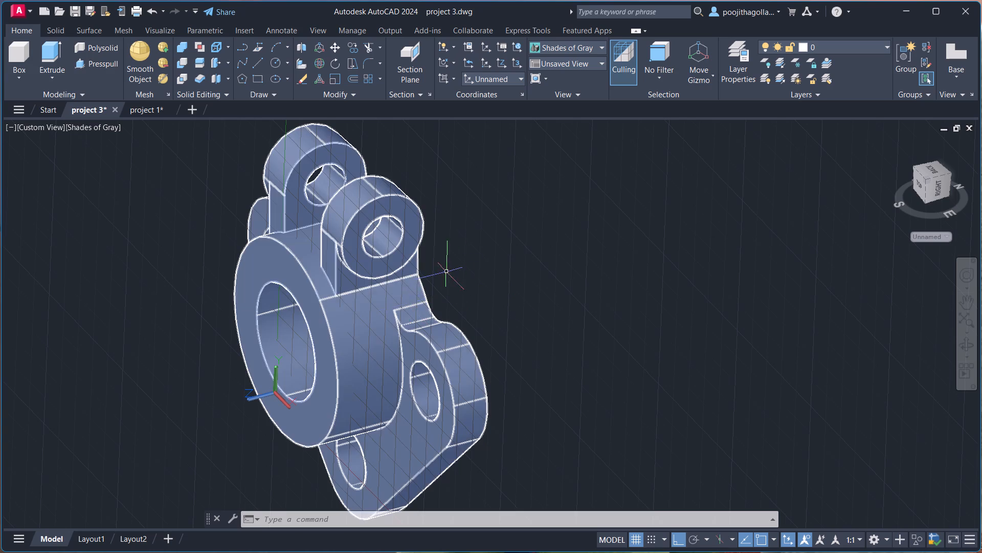
left_click(968, 347)
left_click_drag(833, 335, 738, 337)
key("Escape")
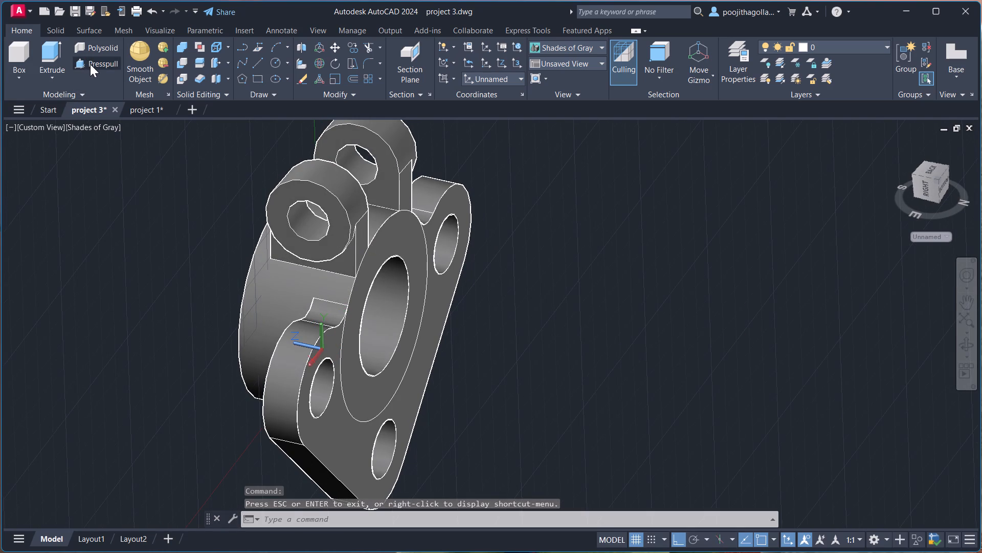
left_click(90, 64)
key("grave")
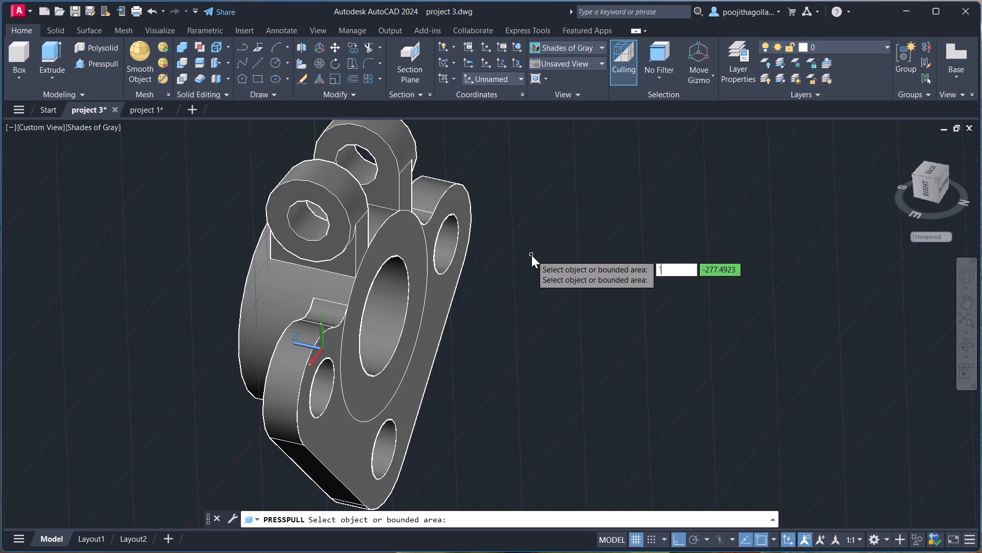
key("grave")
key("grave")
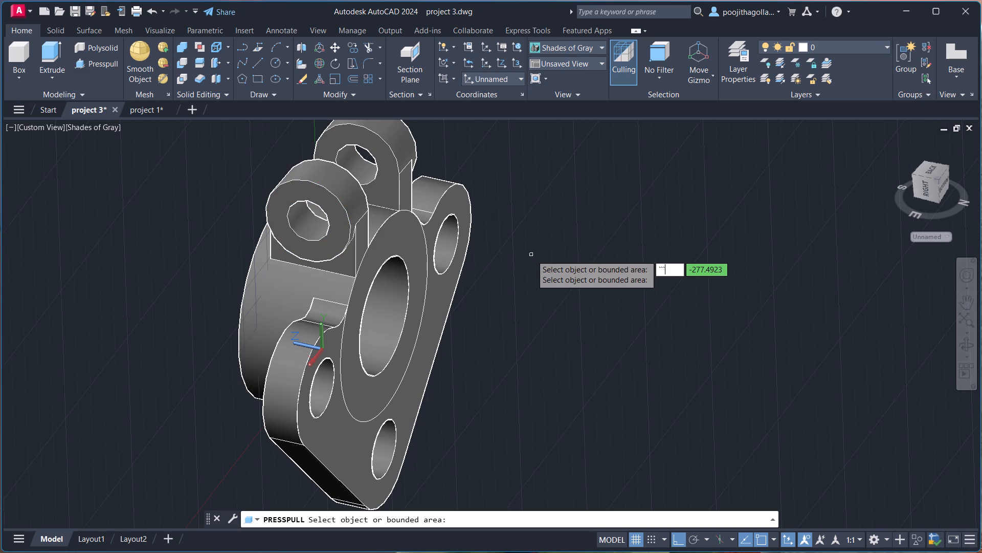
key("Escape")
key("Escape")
Check the central boss's depth with a temporary line from the near lug's back base corner toward the boss's front edge.
key("l")
key("Return")
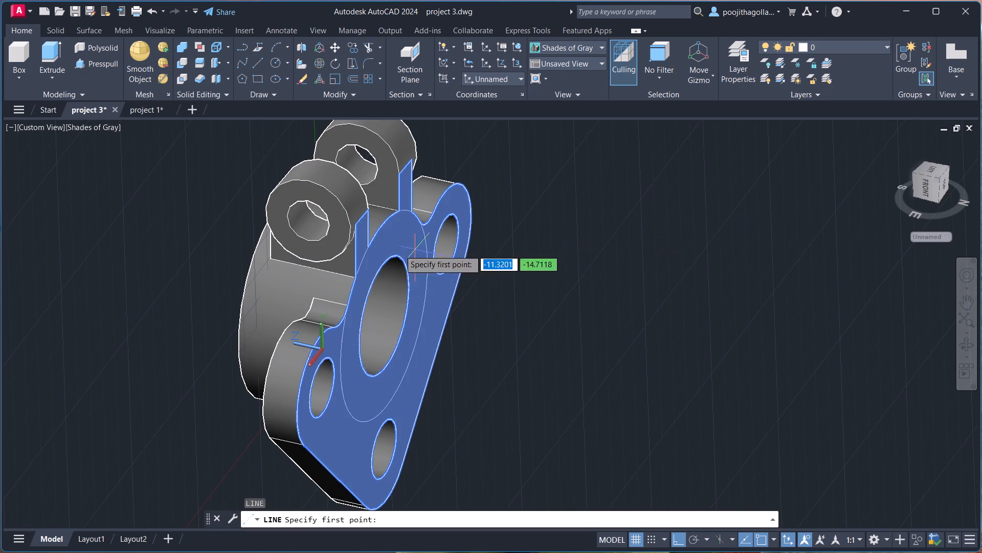
left_click(355, 277)
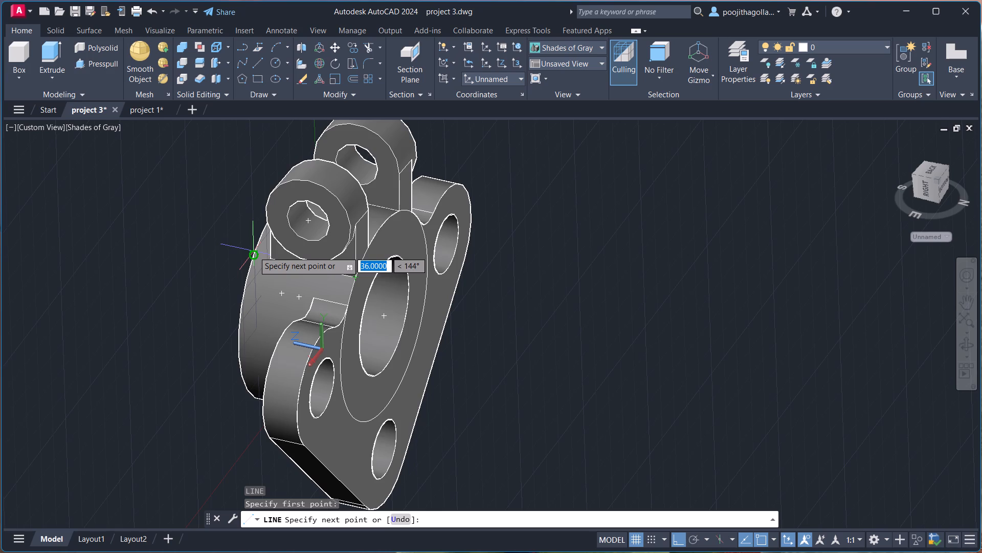
scroll(254, 251, "up", 3)
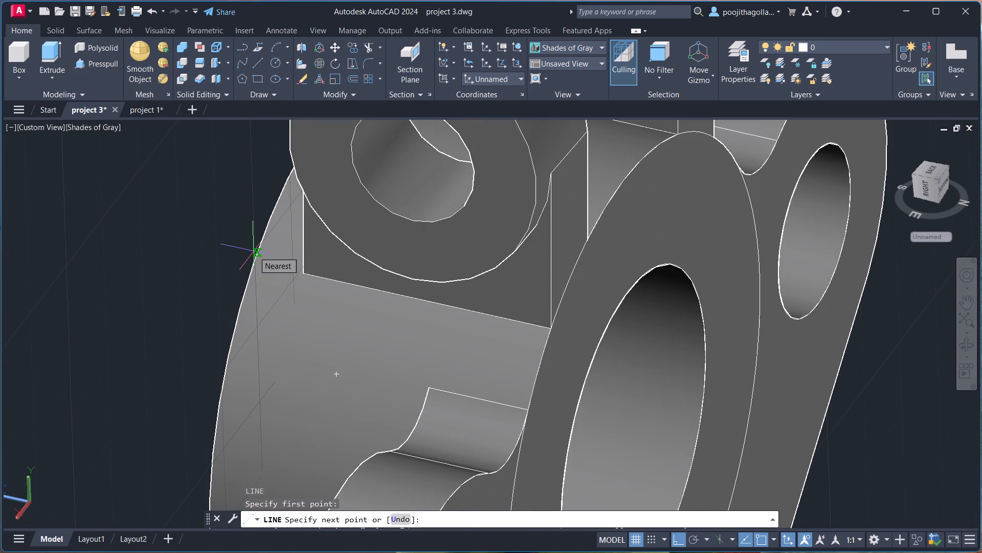
scroll(254, 251, "down", 1)
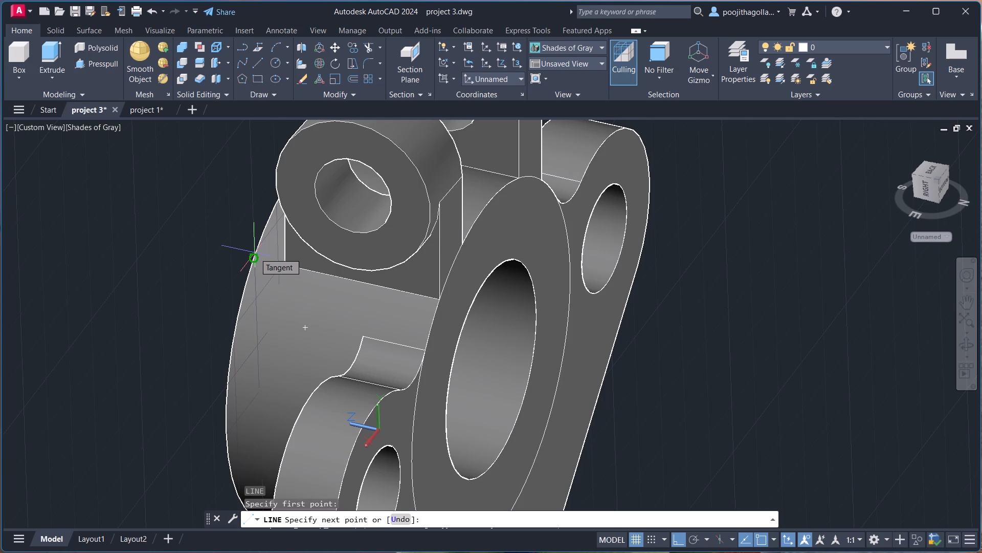
key("Escape")
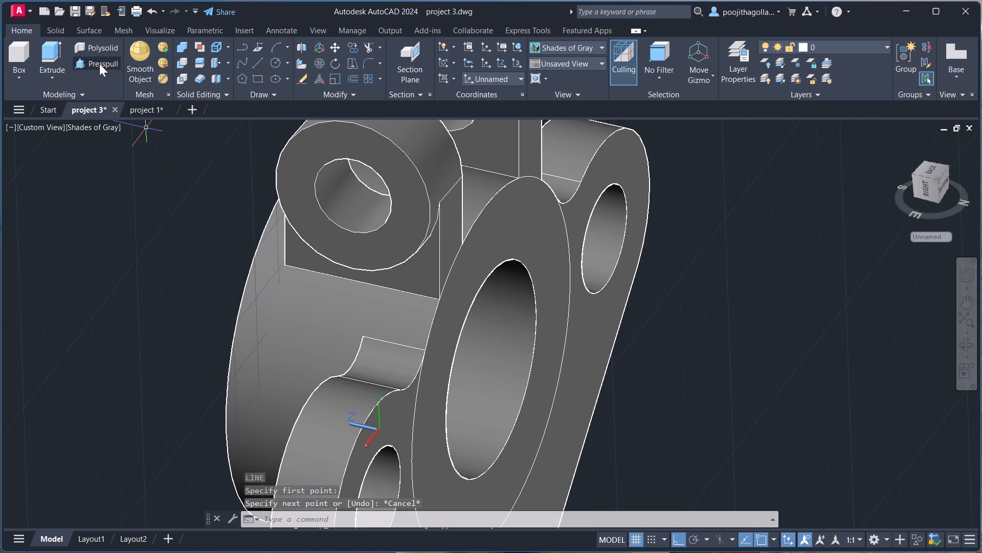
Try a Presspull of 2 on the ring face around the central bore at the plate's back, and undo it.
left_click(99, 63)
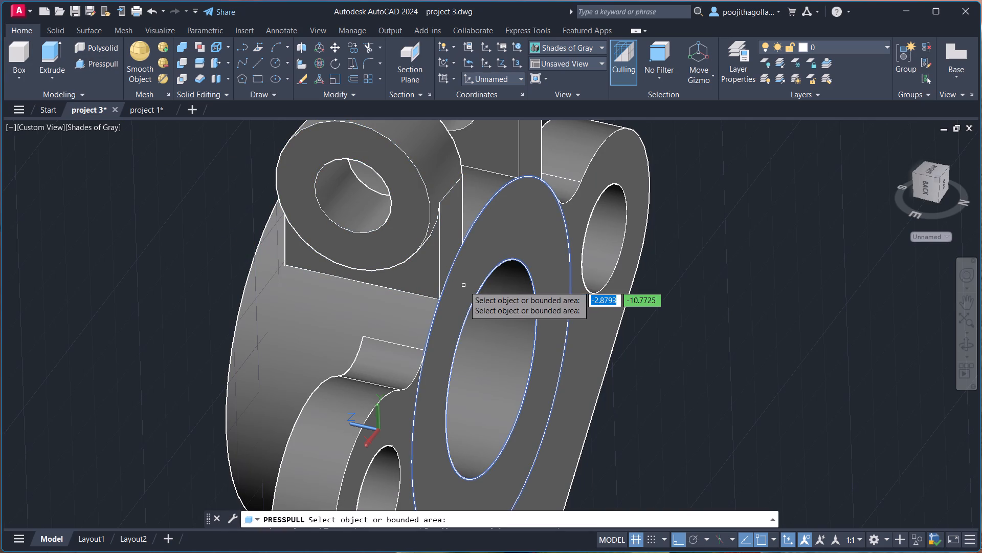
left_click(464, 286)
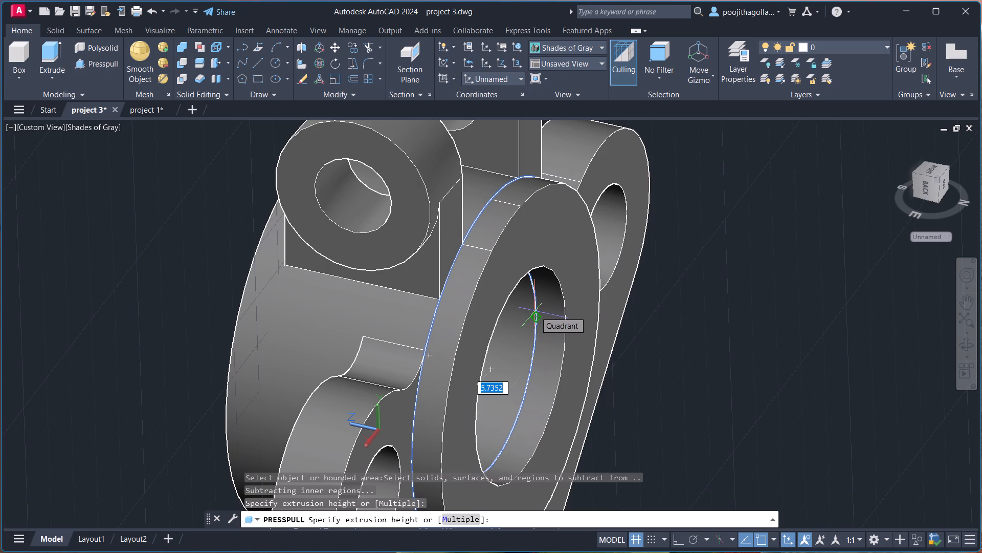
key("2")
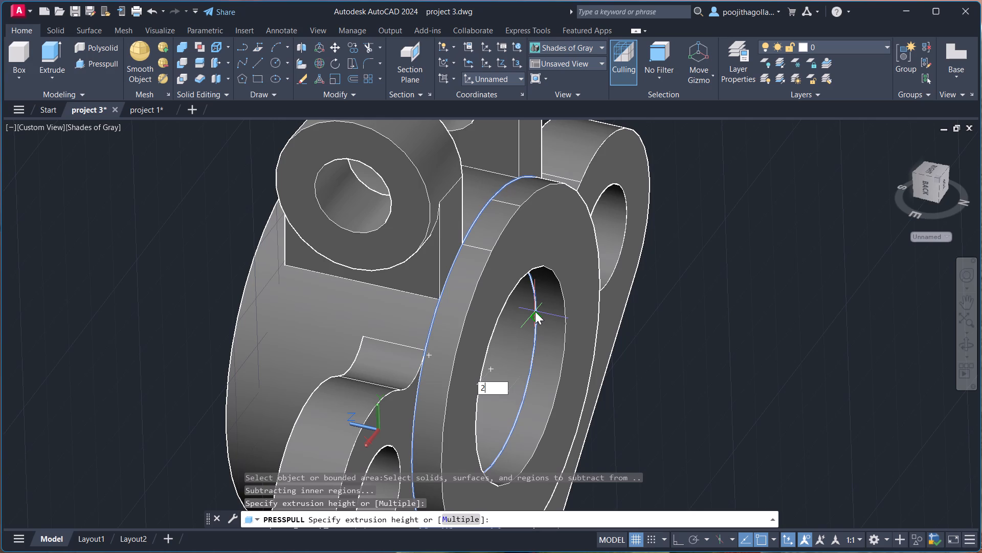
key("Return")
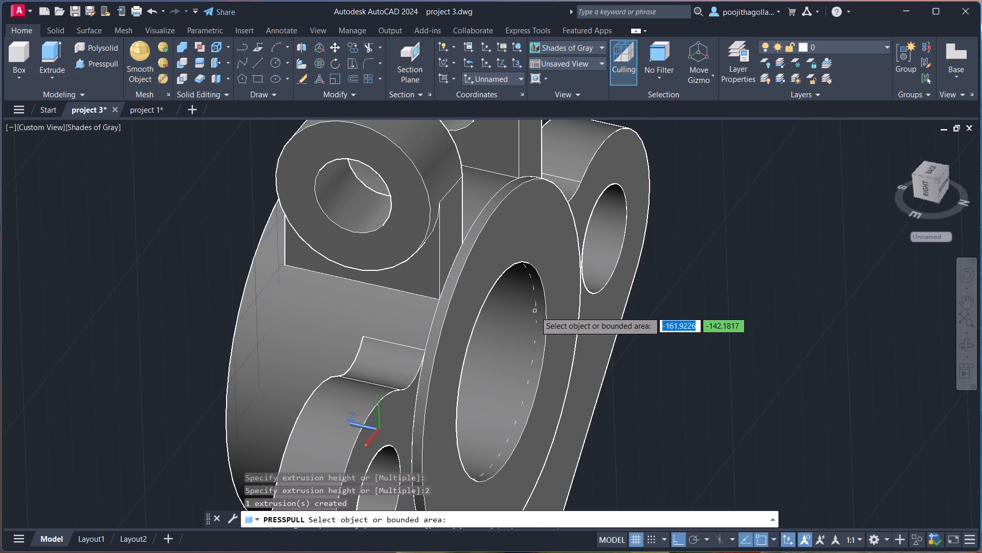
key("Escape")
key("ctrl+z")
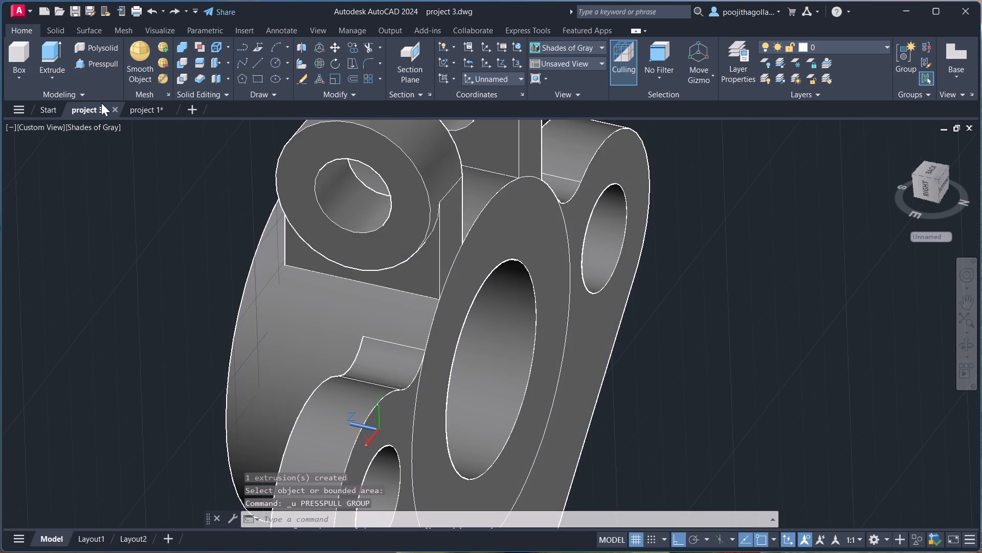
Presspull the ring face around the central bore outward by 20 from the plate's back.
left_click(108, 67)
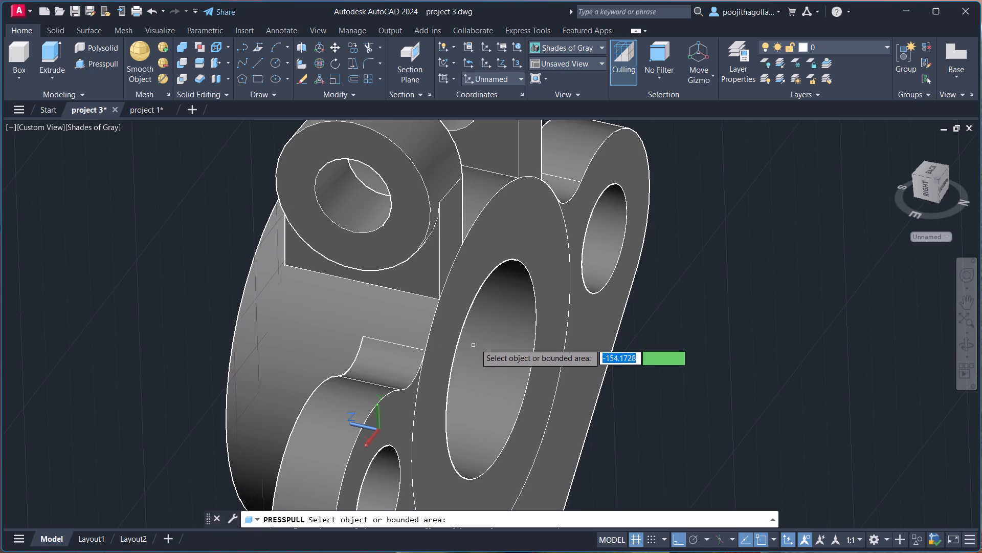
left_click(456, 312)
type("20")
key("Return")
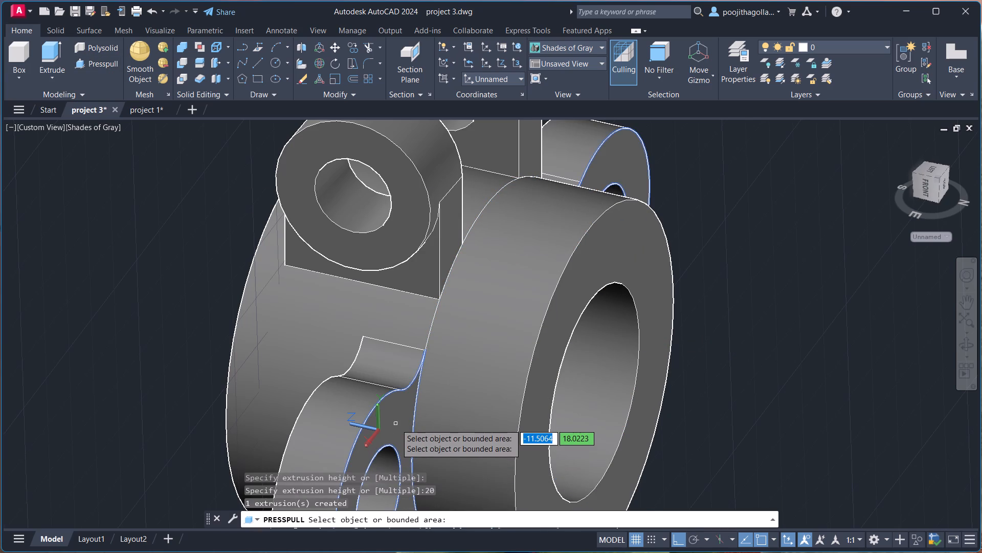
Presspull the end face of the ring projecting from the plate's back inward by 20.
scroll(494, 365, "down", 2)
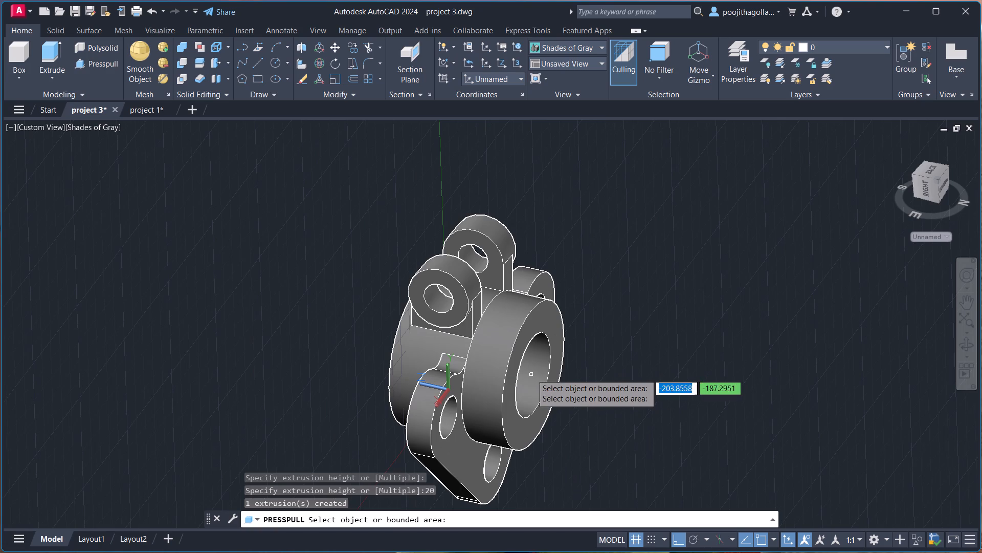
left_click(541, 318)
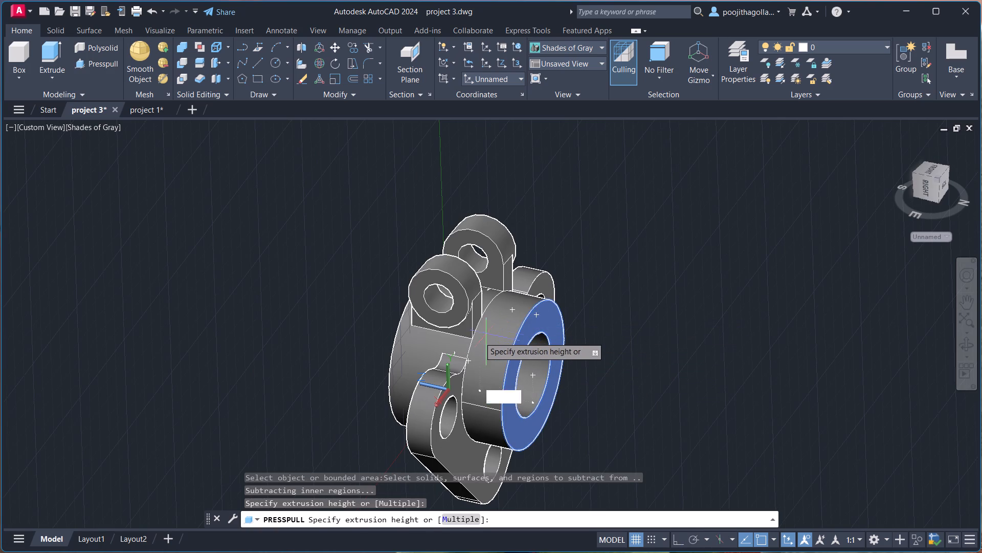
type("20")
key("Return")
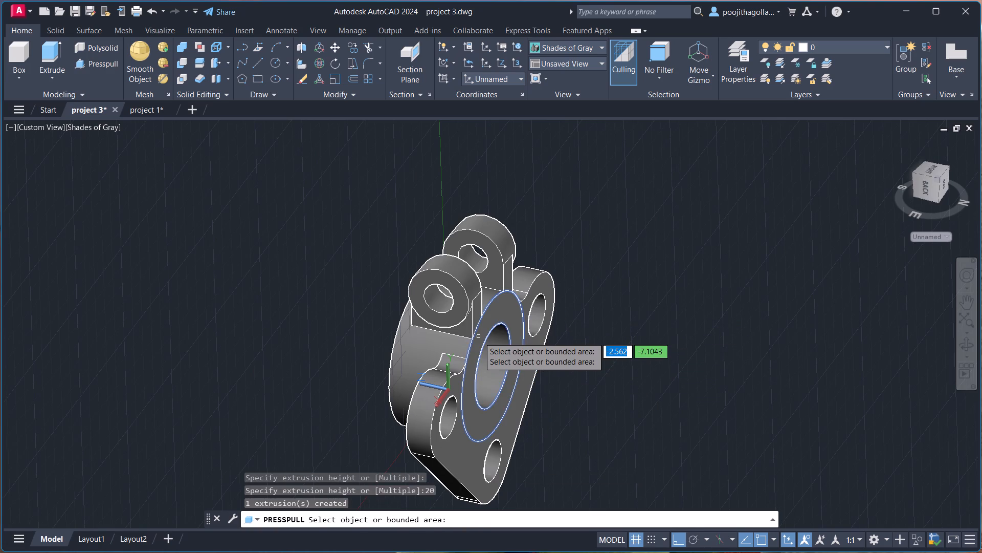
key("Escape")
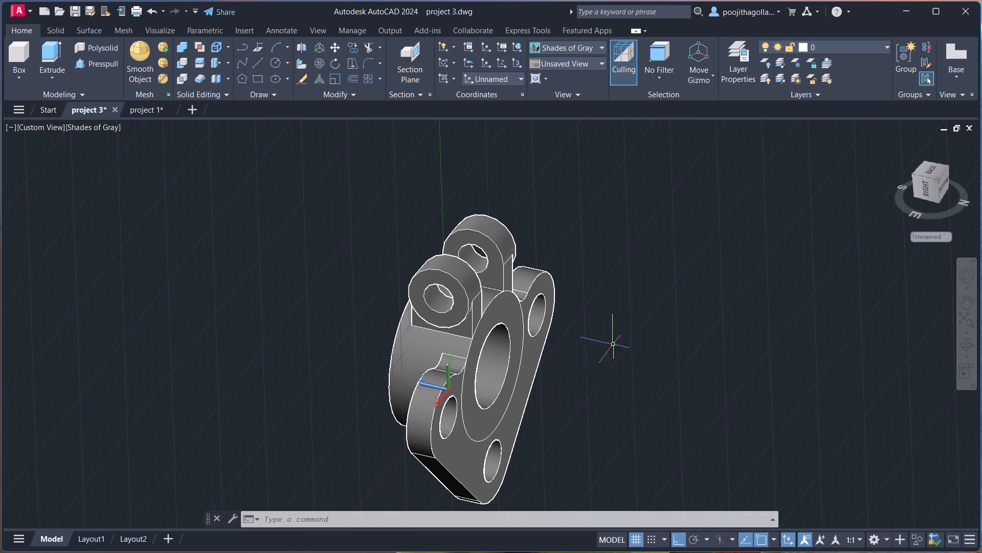
Presspull the ring-shaped front face of the central boss inward by 6, toward the lugs.
key("Escape")
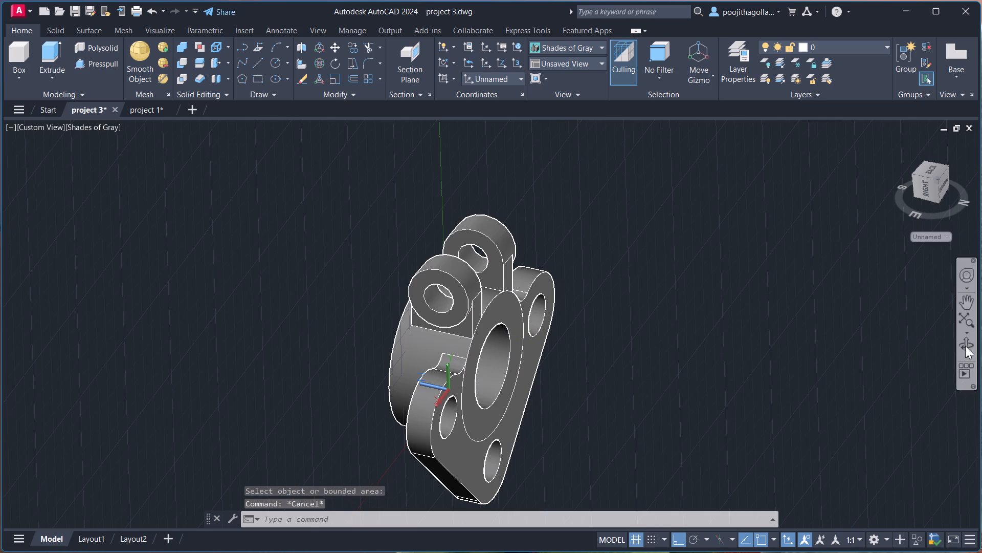
left_click(973, 344)
left_click_drag(594, 371, 661, 373)
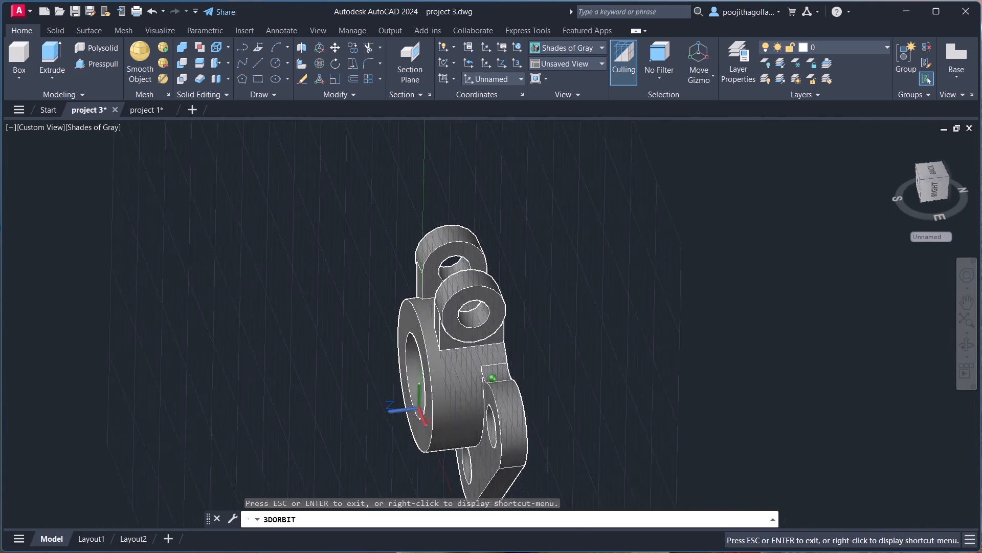
left_click_drag(661, 373, 721, 381)
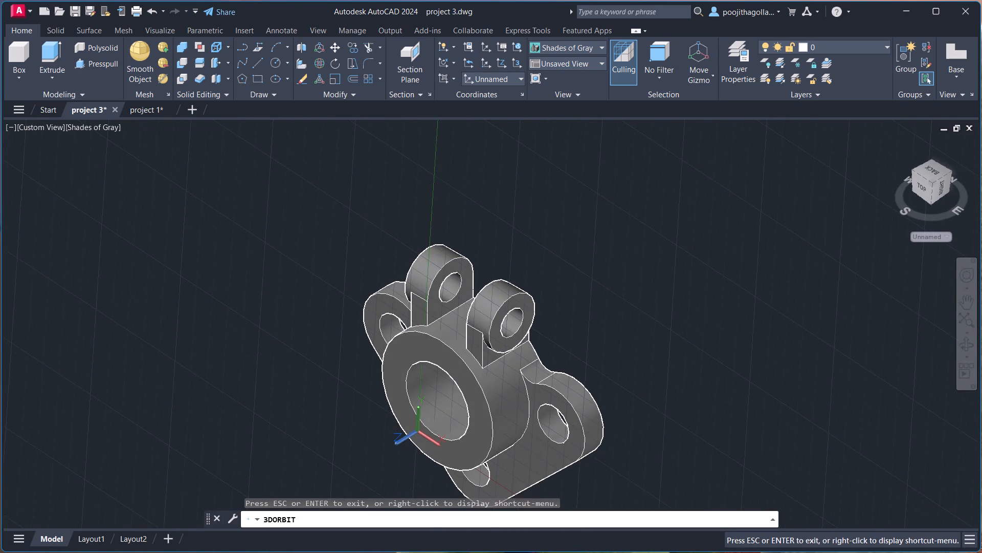
scroll(616, 342, "up", 4)
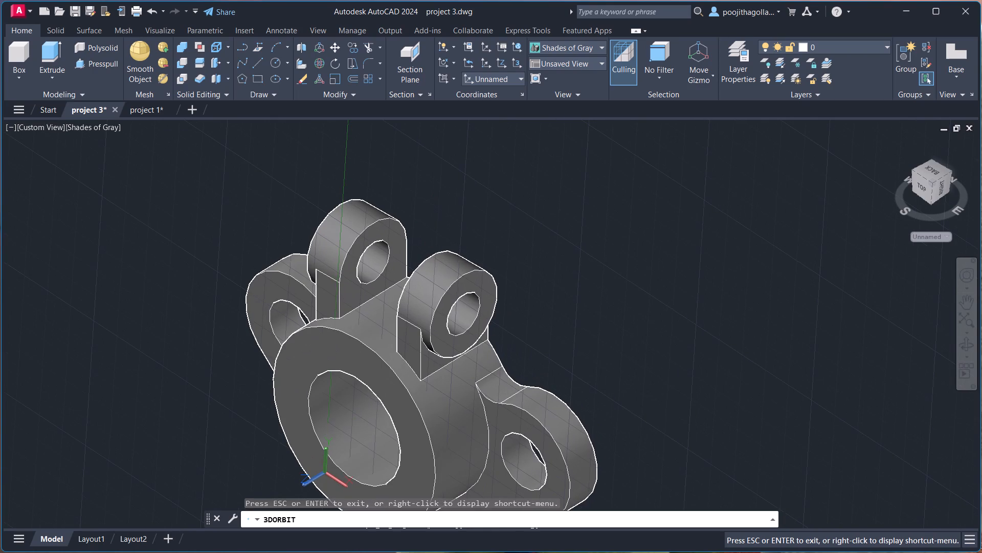
key("Escape")
left_click(94, 66)
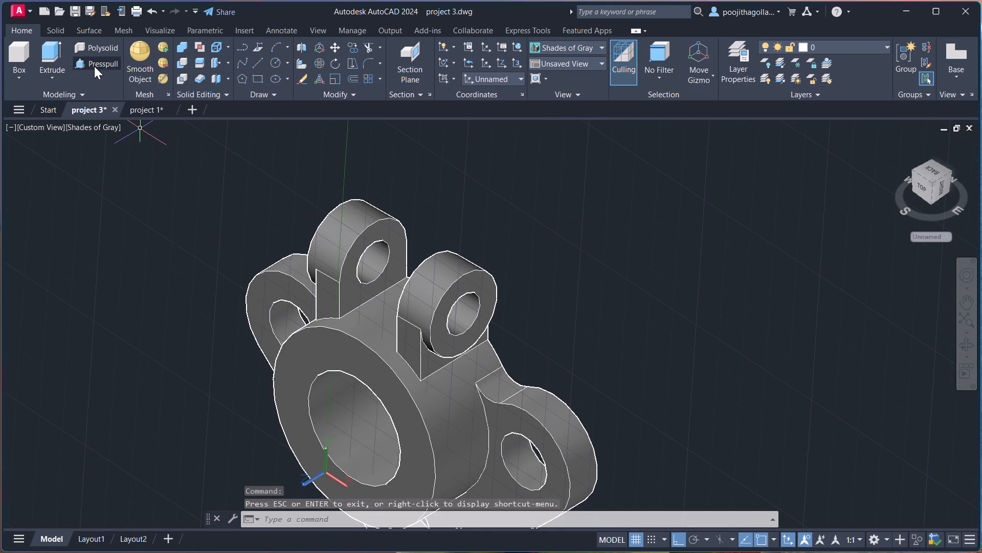
left_click(356, 359)
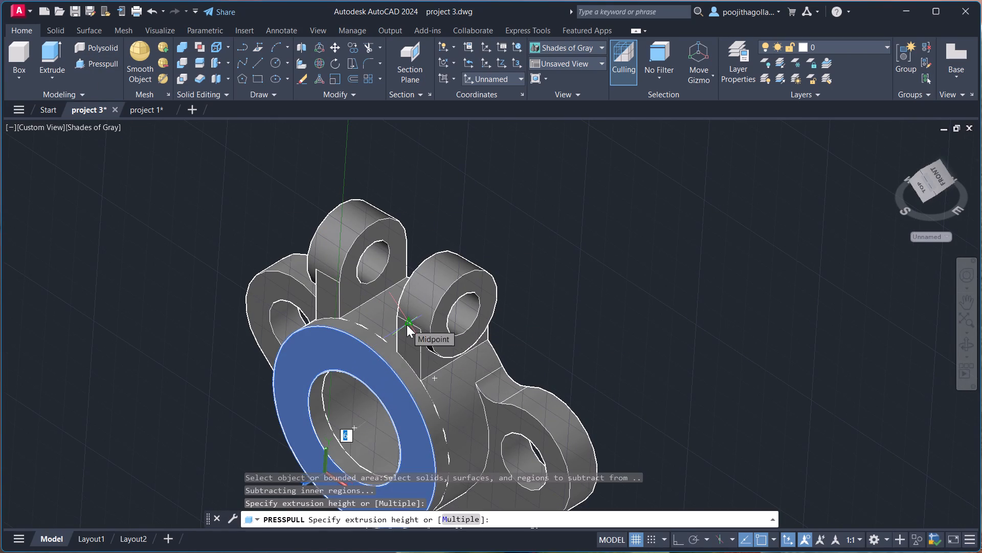
key("6")
key("Return")
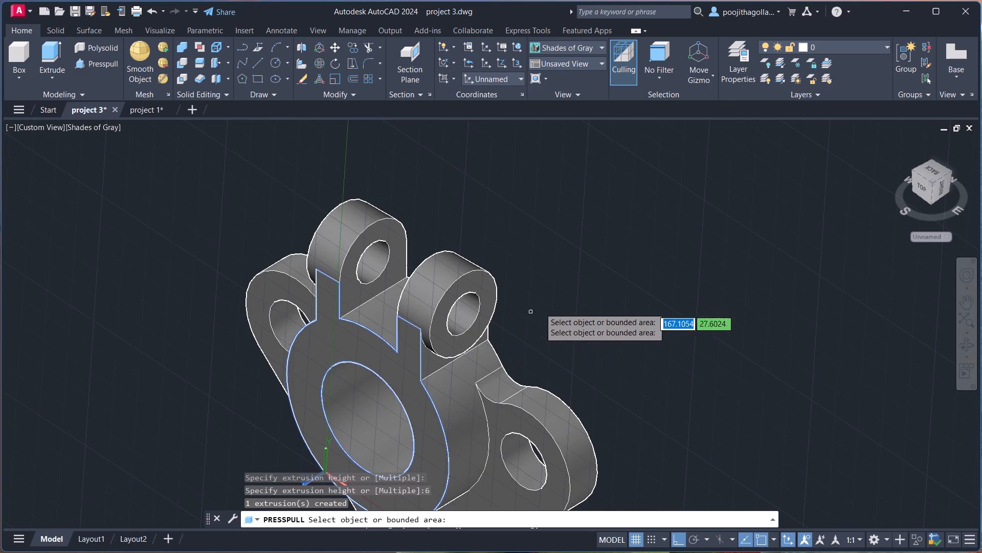
key("Escape")
Examine the boss front, the near lug's base and the plate ear's junction from the side and at an angle.
left_click(966, 339)
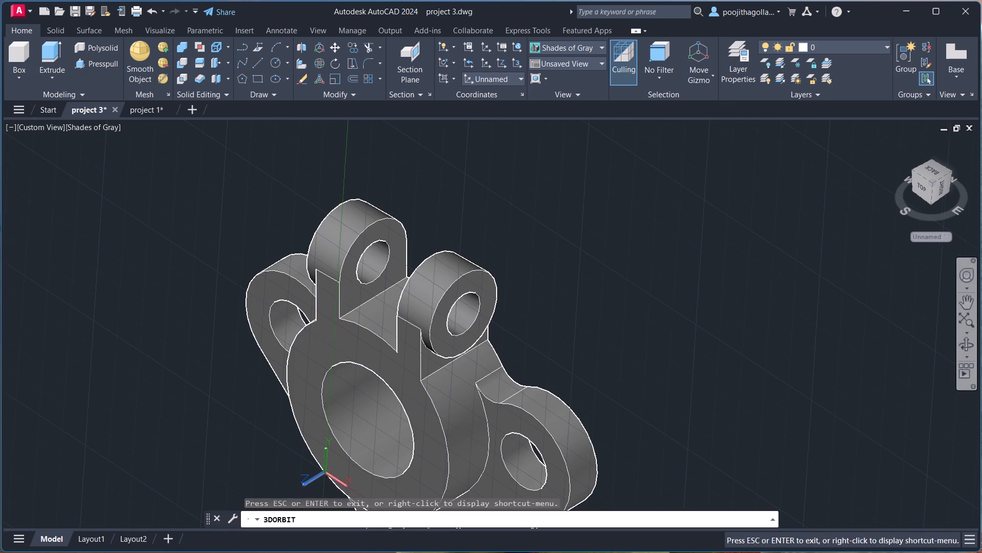
left_click_drag(712, 326, 643, 330)
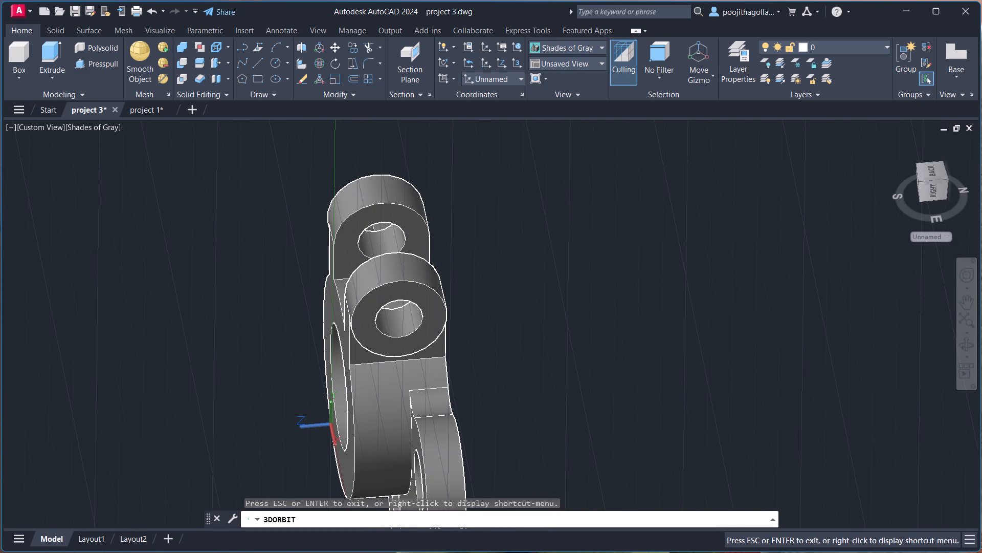
key("Escape")
middle_click_drag(513, 395, 499, 357)
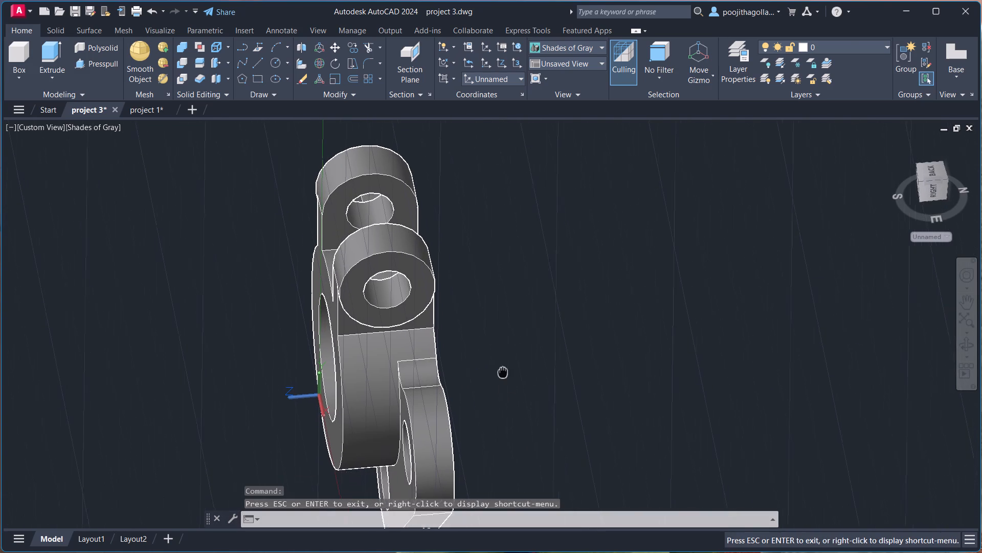
middle_click_drag(499, 357, 510, 327)
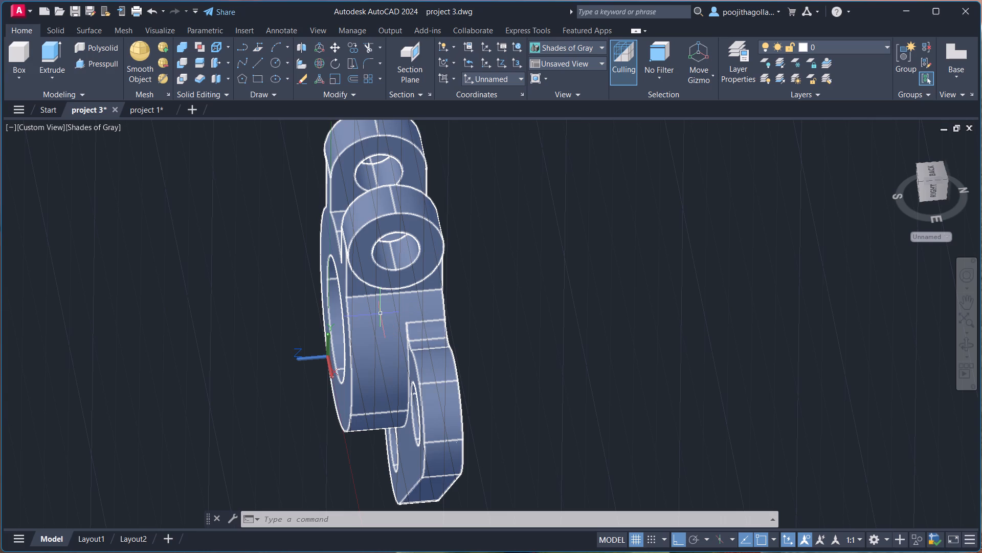
scroll(466, 299, "up", 2)
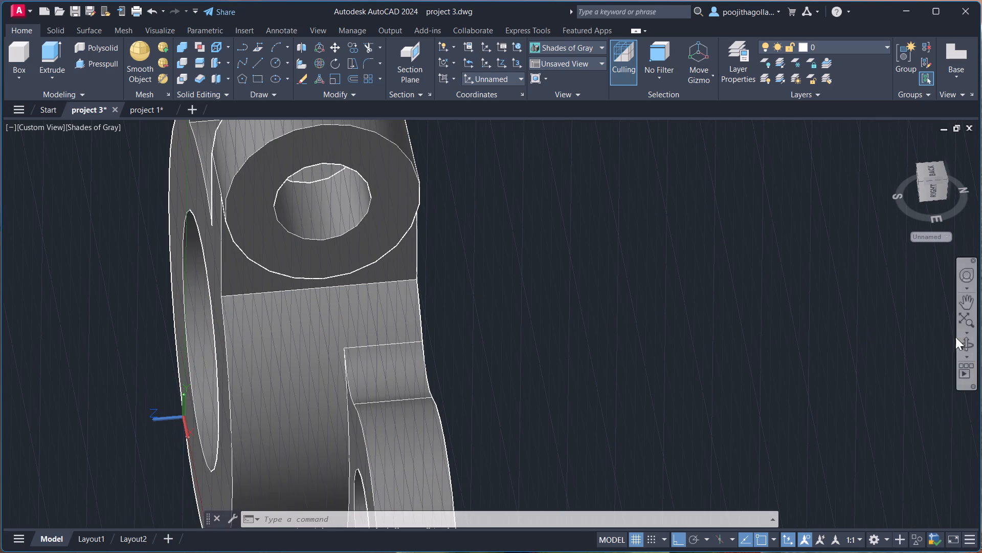
left_click(958, 338)
left_click_drag(455, 364, 508, 359)
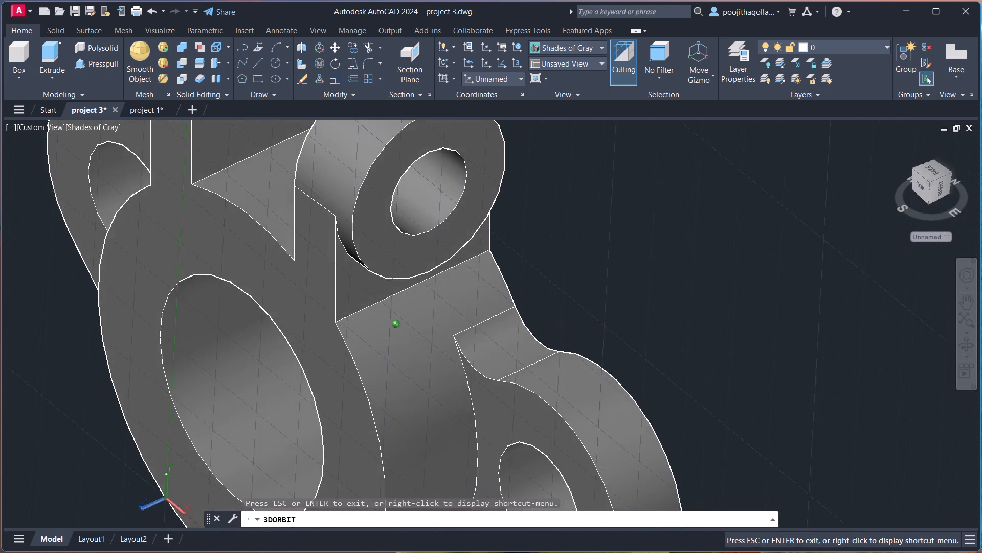
left_click_drag(508, 359, 544, 317)
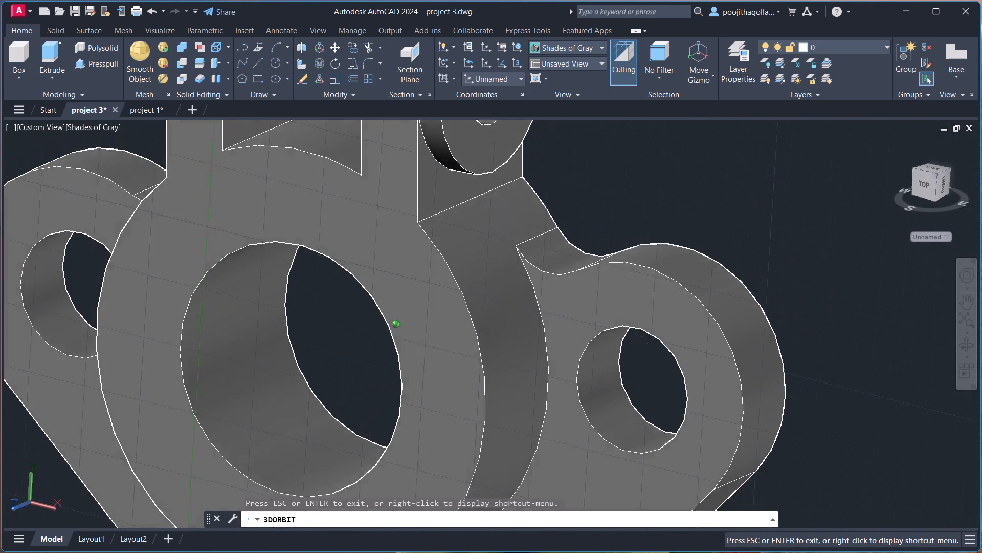
left_click_drag(544, 317, 523, 343)
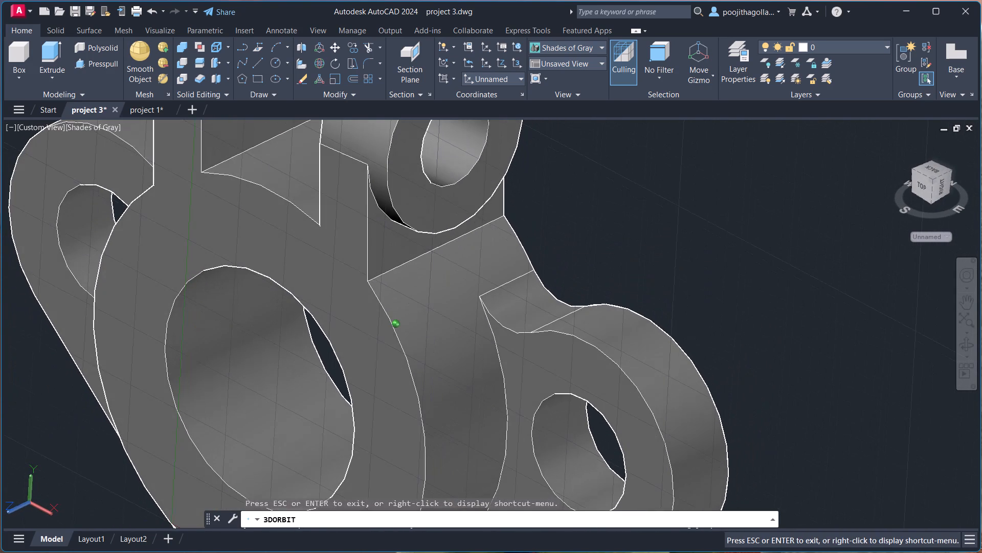
left_click_drag(523, 343, 526, 350)
key("Escape")
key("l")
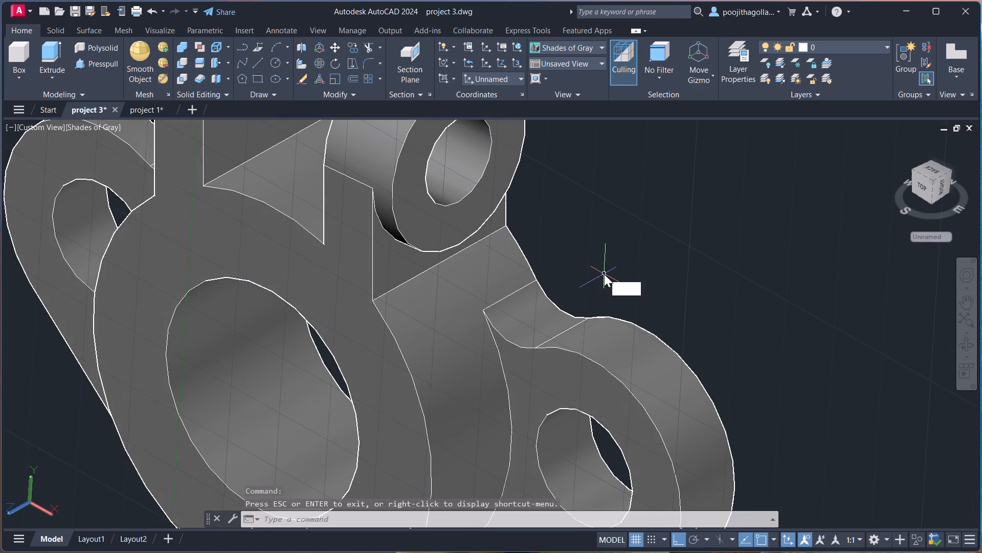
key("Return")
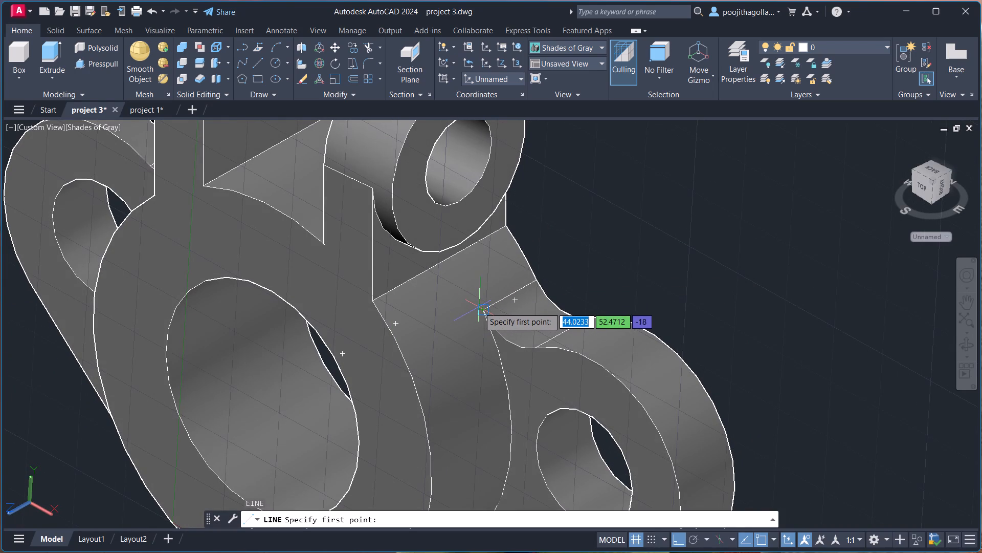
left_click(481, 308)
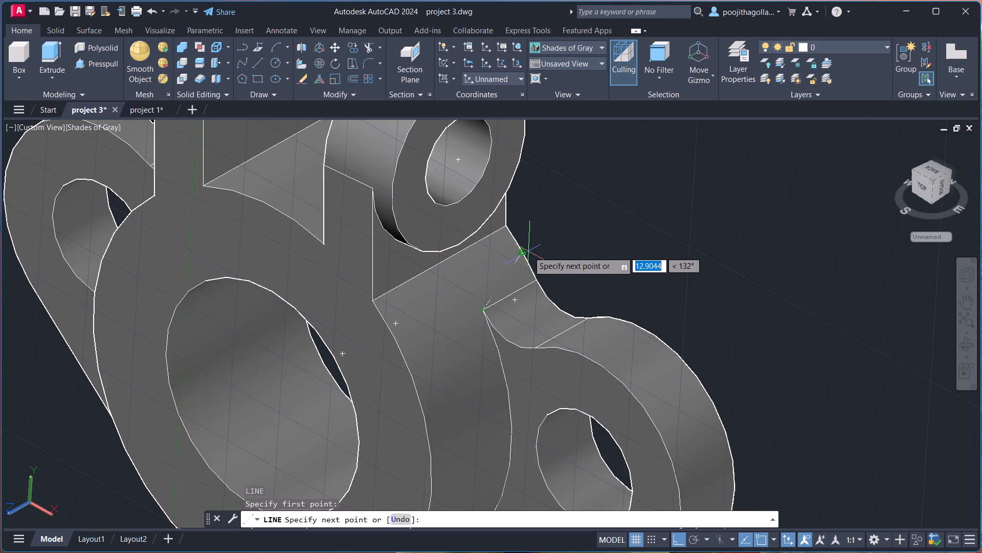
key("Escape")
Set a new UCS on the boss's side near the plate ear, with X along the boss's depth and Y toward the lugs.
left_click(957, 346)
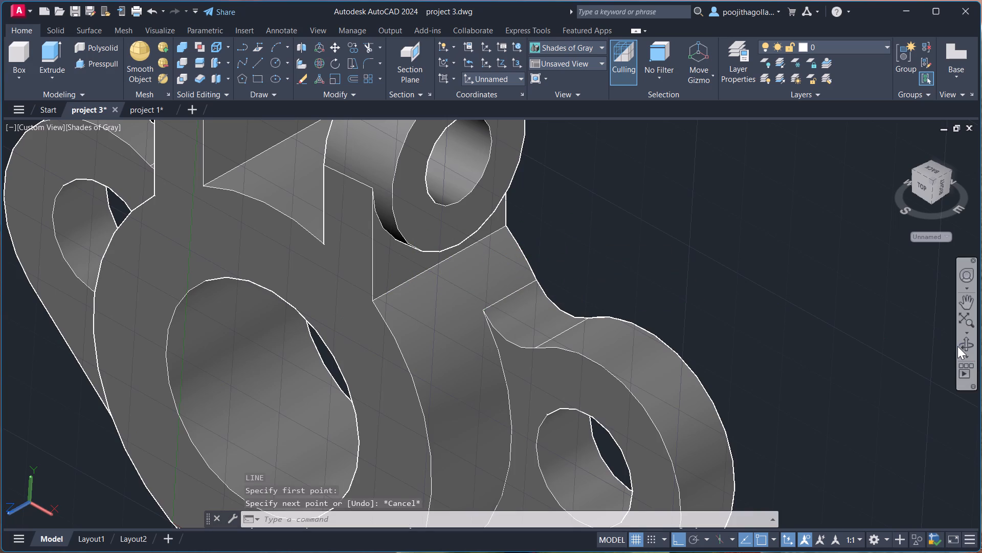
left_click(961, 345)
left_click_drag(826, 320, 744, 328)
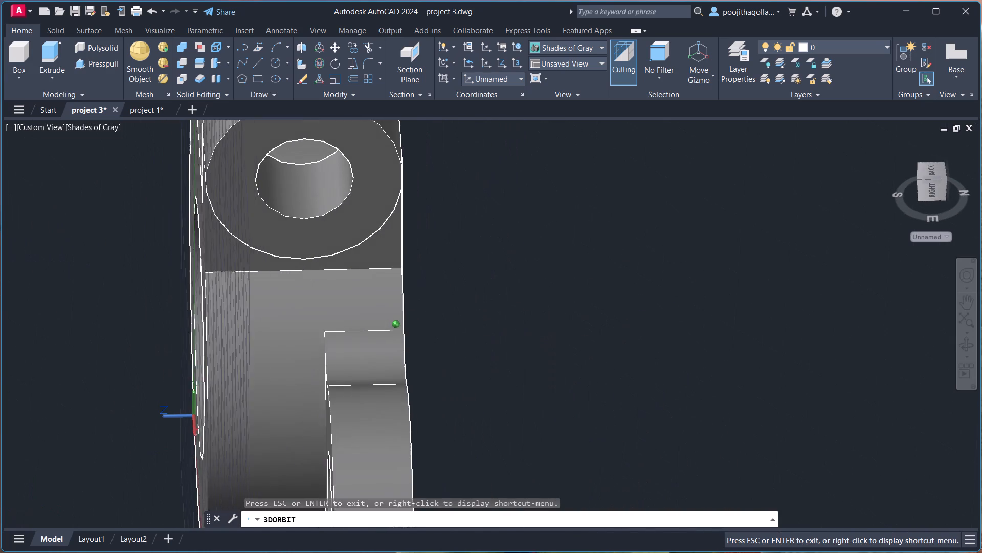
left_click_drag(744, 328, 748, 318)
key("Escape")
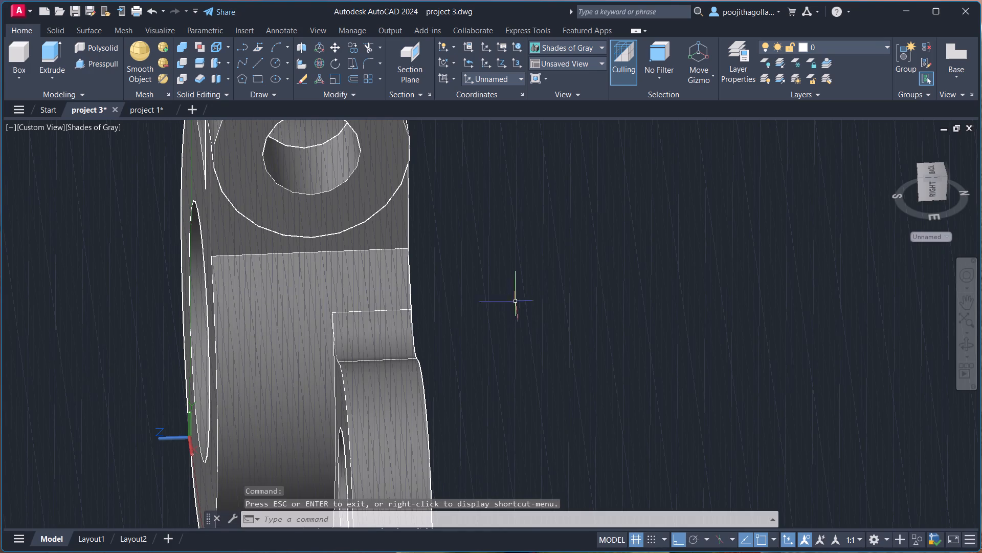
scroll(512, 297, "up", 2)
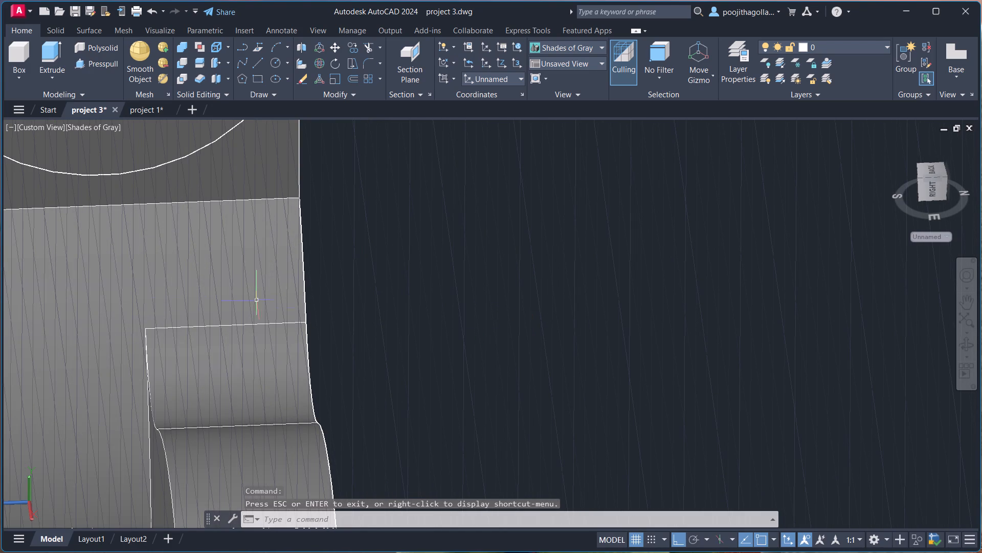
left_click(175, 289)
type("ucs")
key("Return")
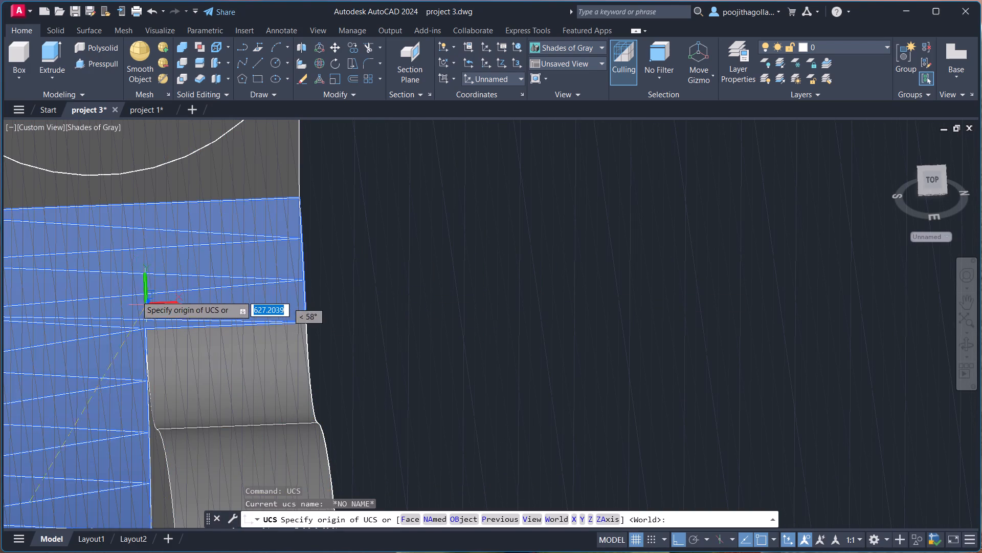
left_click(130, 288)
left_click(608, 316)
scroll(432, 294, "down", 4)
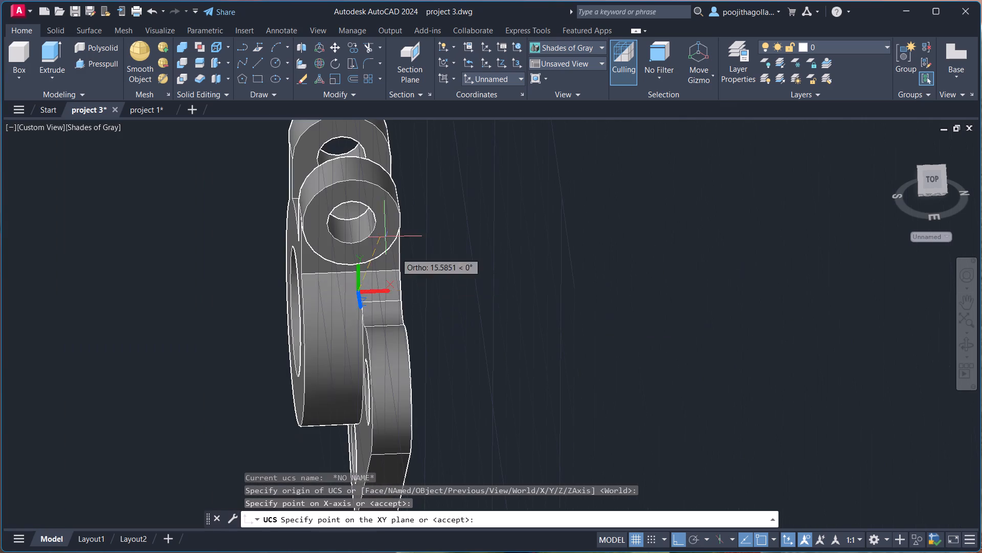
scroll(359, 195, "down", 3)
scroll(350, 141, "down", 2)
middle_click_drag(352, 160, 346, 294)
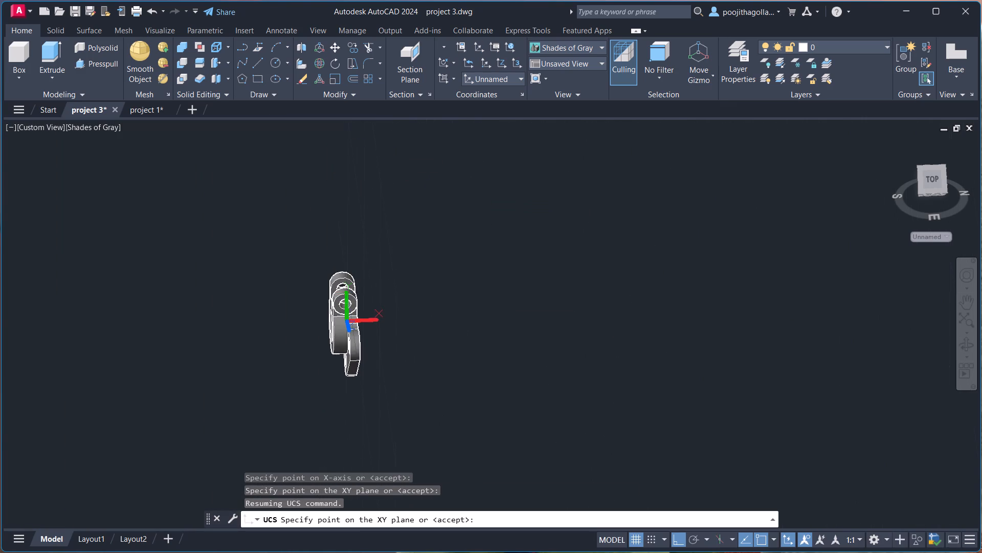
left_click(341, 233)
Start a line at the plate ear's front corner beside the boss, try ending it perpendicular to the lug's base edge, and undo that segment.
scroll(346, 367, "up", 8)
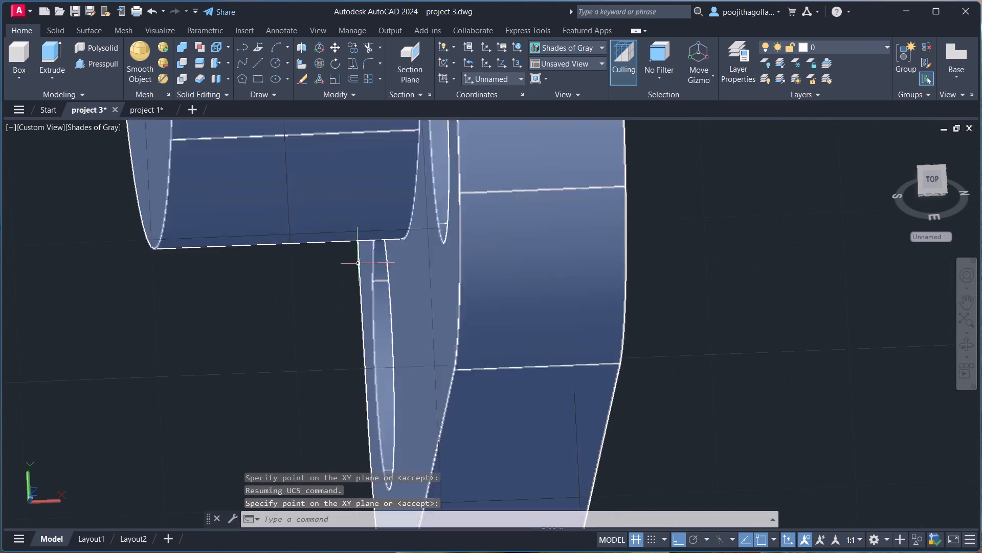
middle_click_drag(368, 272, 359, 398)
scroll(452, 332, "down", 4)
middle_click_drag(466, 313, 474, 391)
scroll(458, 357, "up", 4)
middle_click_drag(458, 346, 456, 377)
key("l")
key("Return")
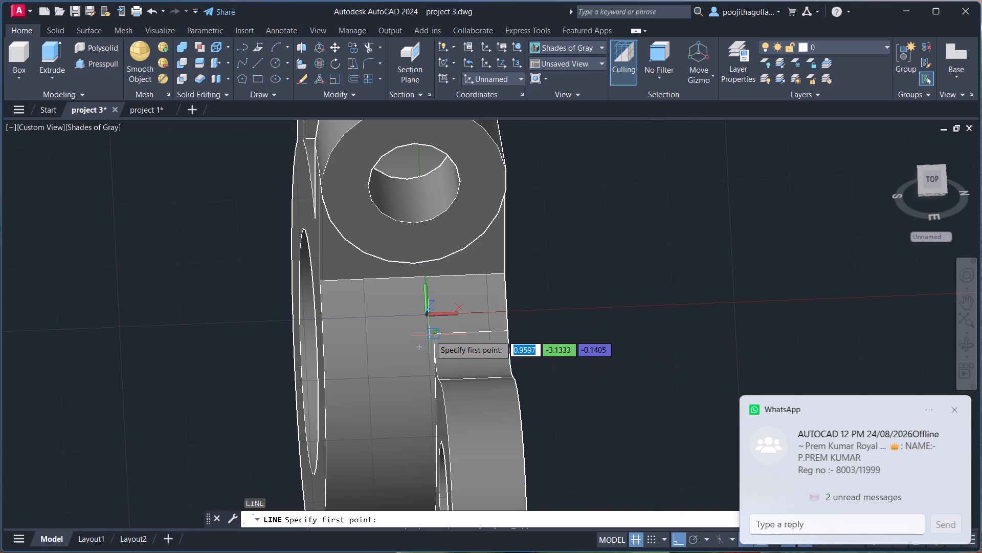
scroll(428, 337, "up", 6)
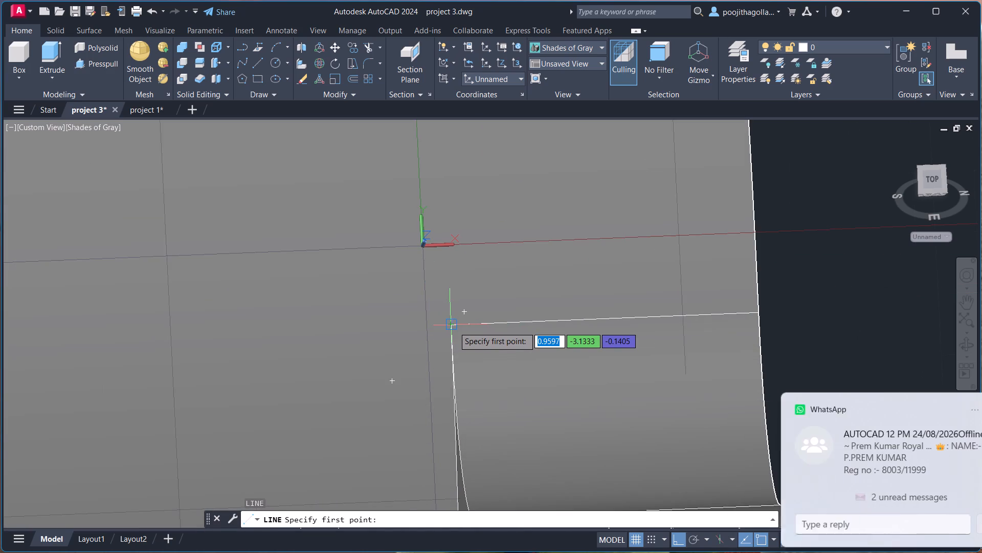
left_click(454, 327)
scroll(444, 274, "down", 4)
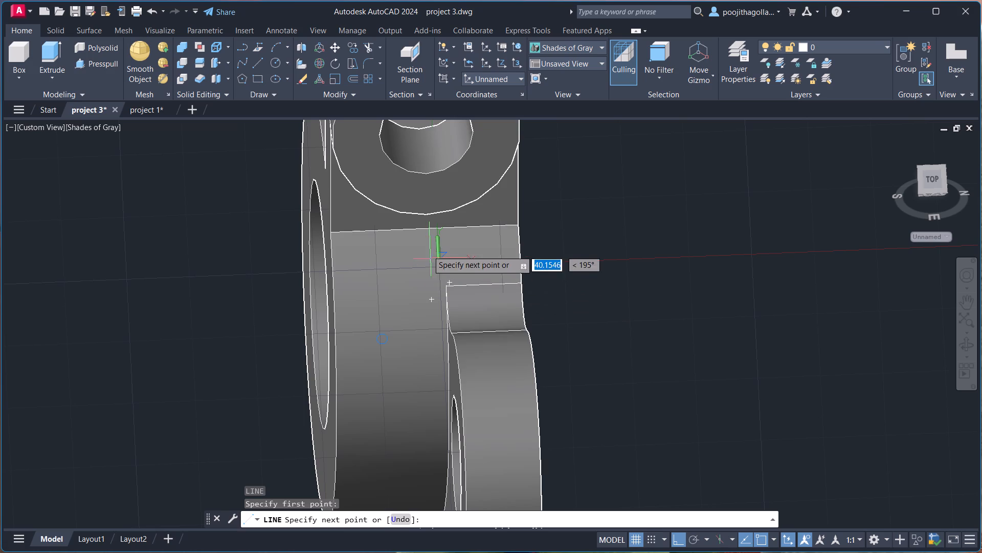
scroll(443, 229, "up", 4)
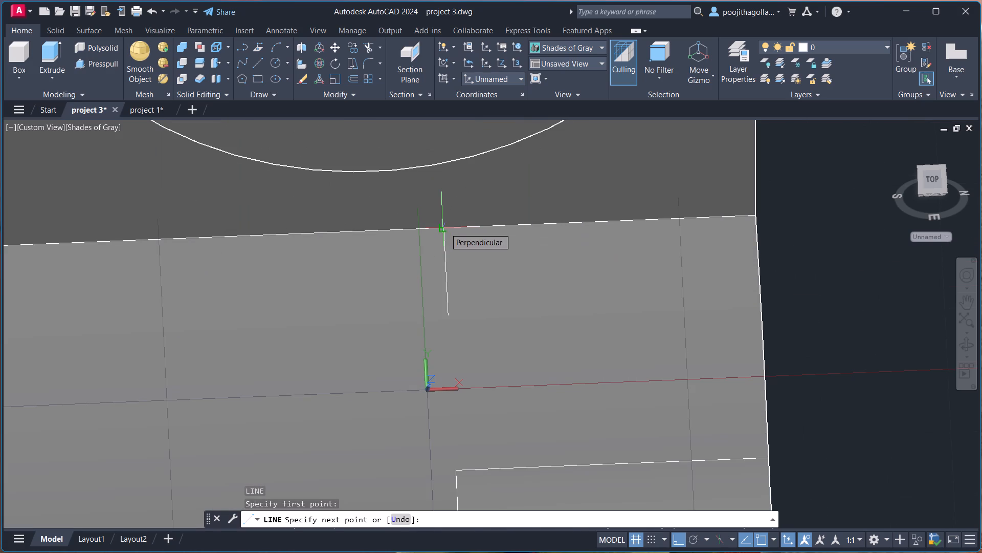
left_click(445, 228)
scroll(524, 318, "down", 2)
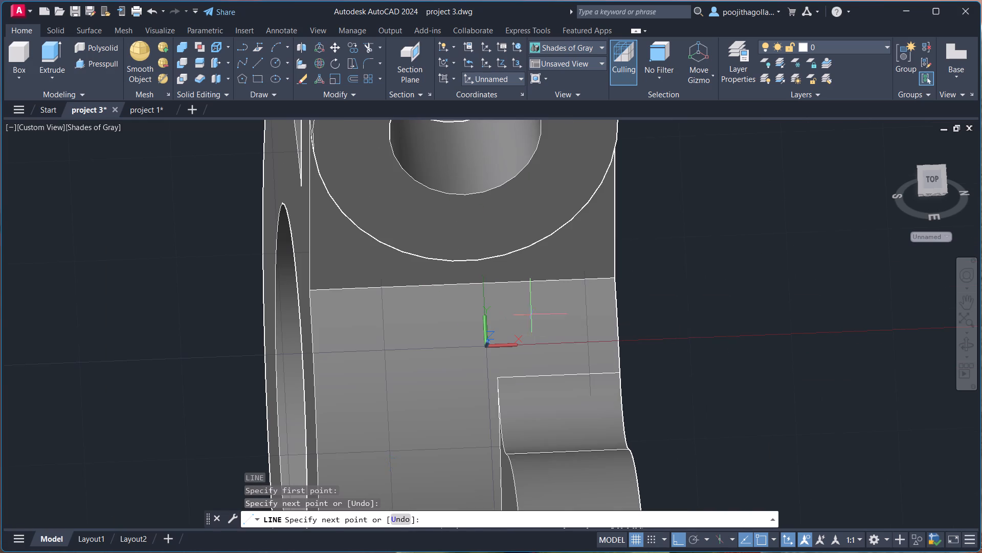
key("ctrl+z")
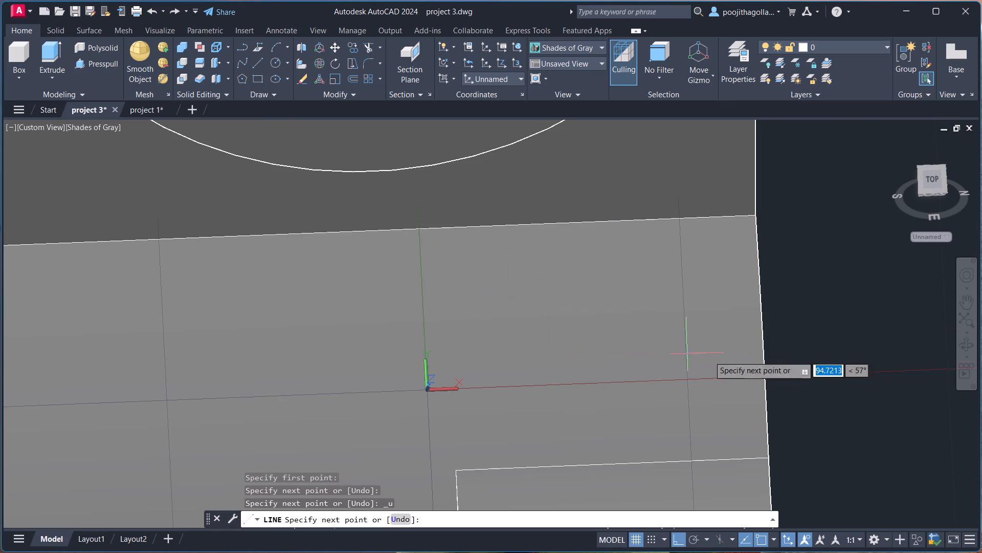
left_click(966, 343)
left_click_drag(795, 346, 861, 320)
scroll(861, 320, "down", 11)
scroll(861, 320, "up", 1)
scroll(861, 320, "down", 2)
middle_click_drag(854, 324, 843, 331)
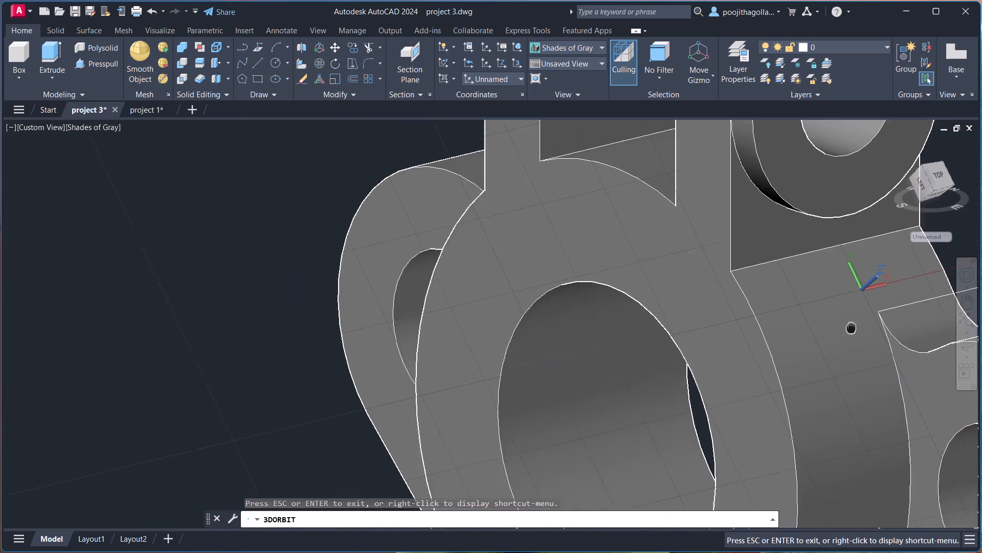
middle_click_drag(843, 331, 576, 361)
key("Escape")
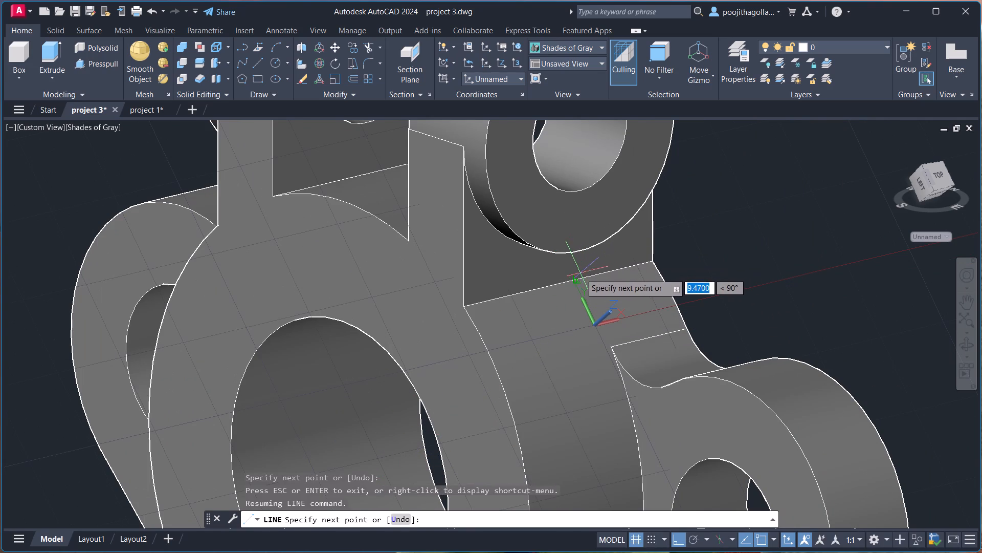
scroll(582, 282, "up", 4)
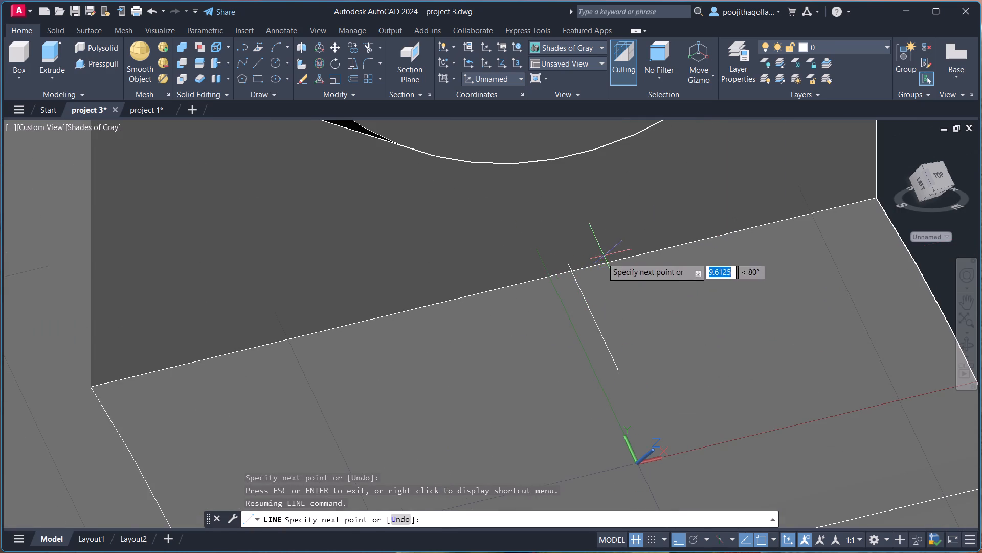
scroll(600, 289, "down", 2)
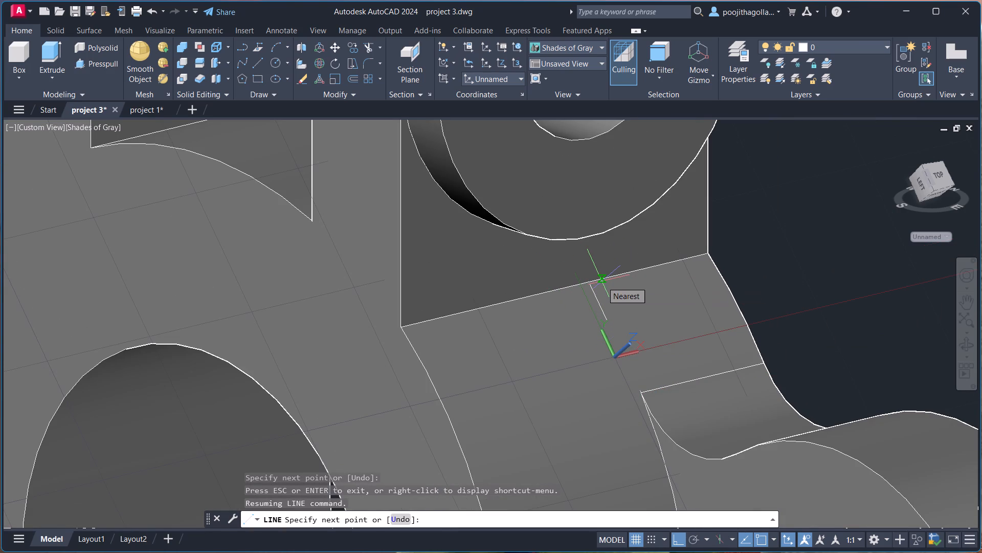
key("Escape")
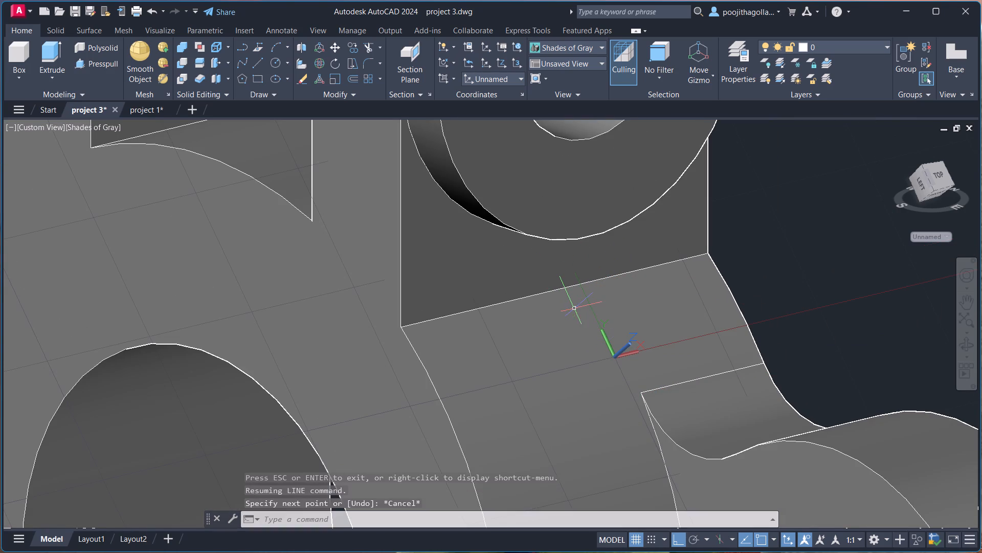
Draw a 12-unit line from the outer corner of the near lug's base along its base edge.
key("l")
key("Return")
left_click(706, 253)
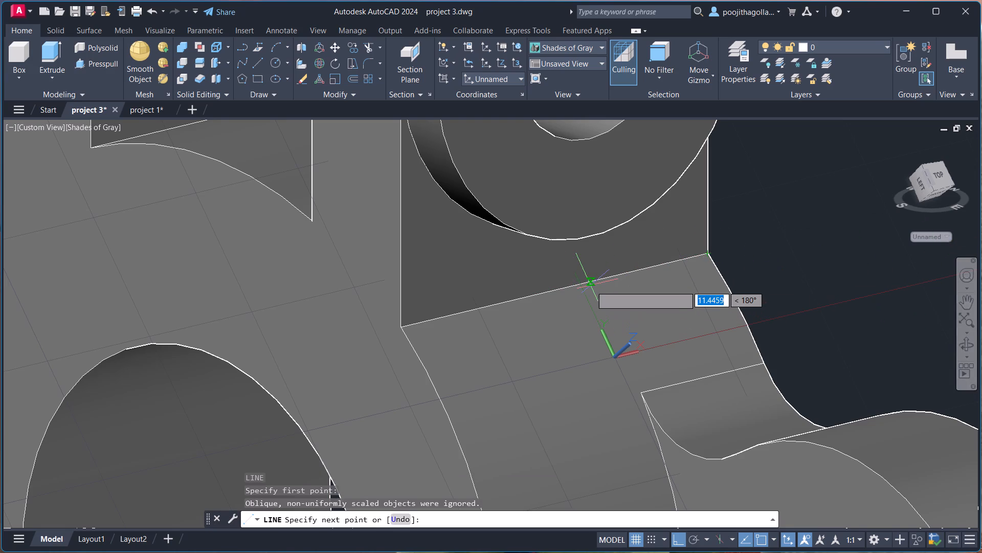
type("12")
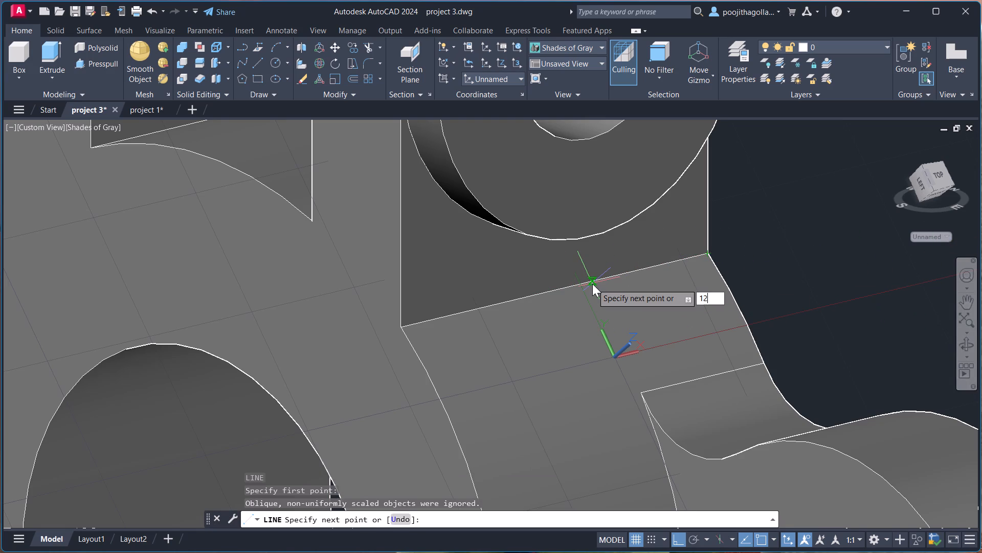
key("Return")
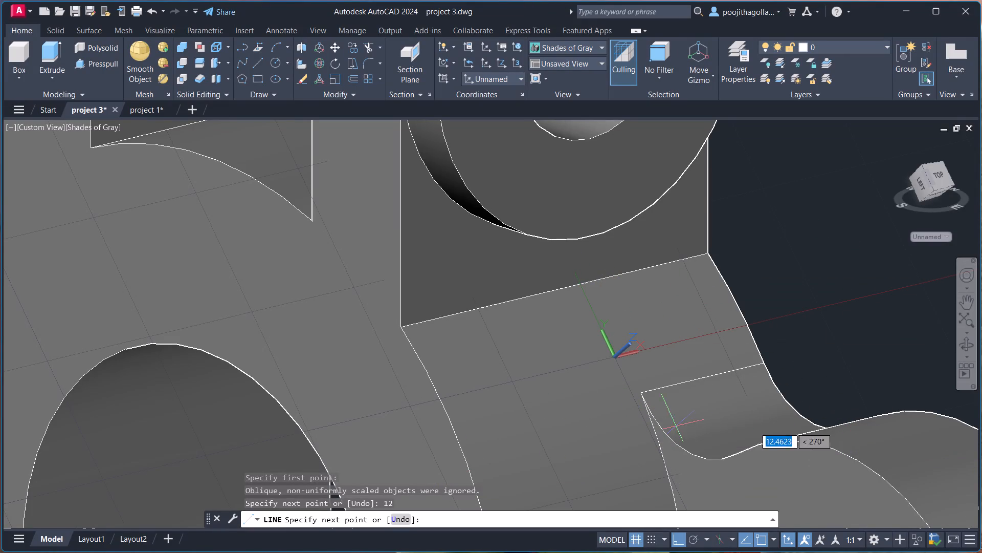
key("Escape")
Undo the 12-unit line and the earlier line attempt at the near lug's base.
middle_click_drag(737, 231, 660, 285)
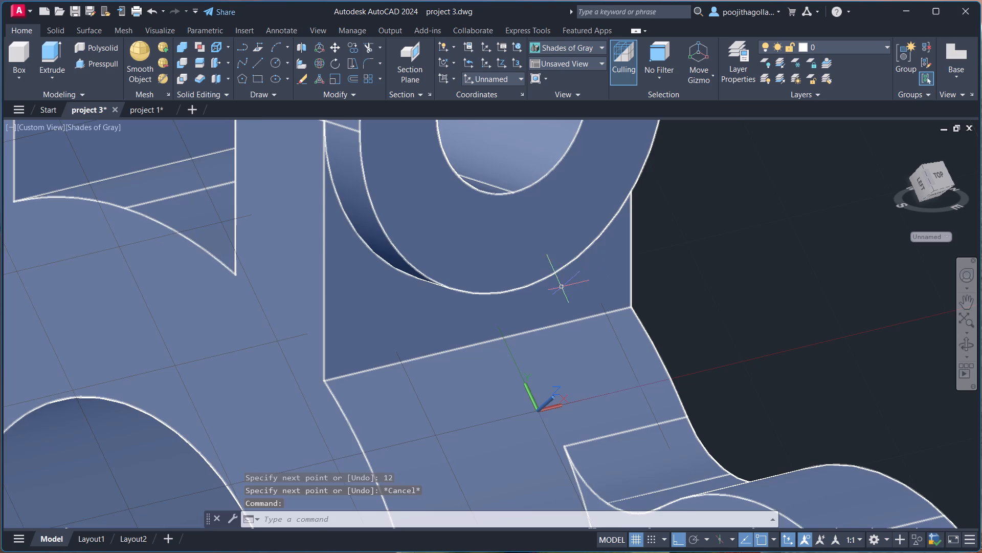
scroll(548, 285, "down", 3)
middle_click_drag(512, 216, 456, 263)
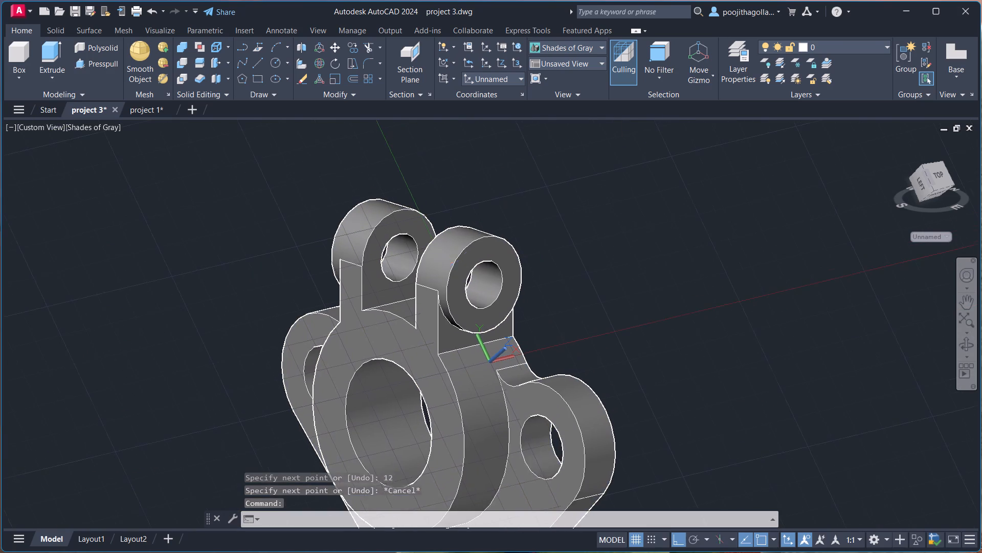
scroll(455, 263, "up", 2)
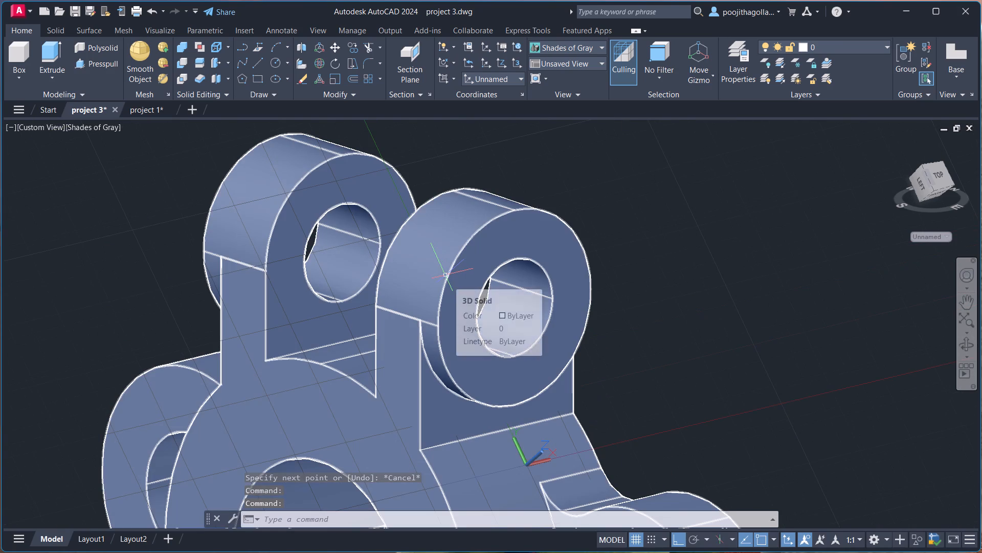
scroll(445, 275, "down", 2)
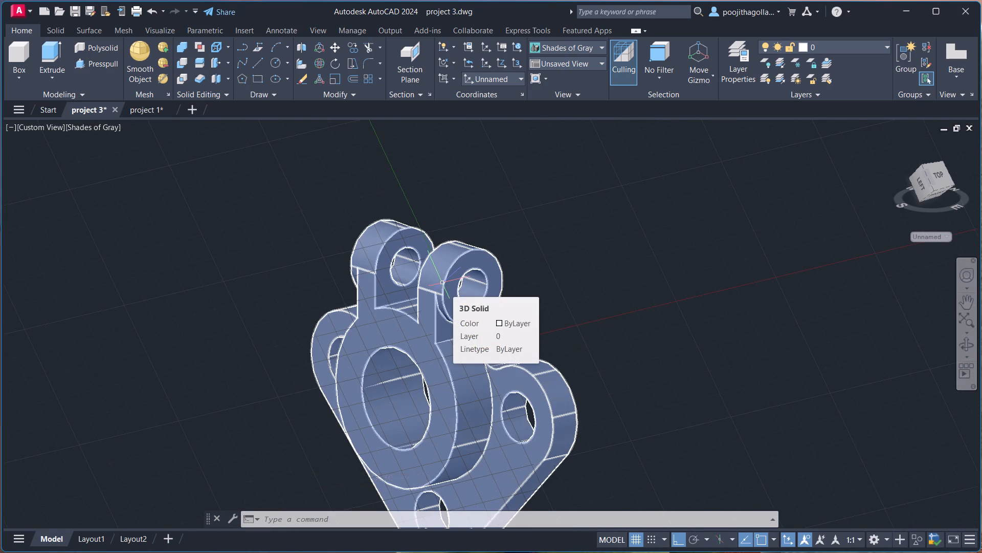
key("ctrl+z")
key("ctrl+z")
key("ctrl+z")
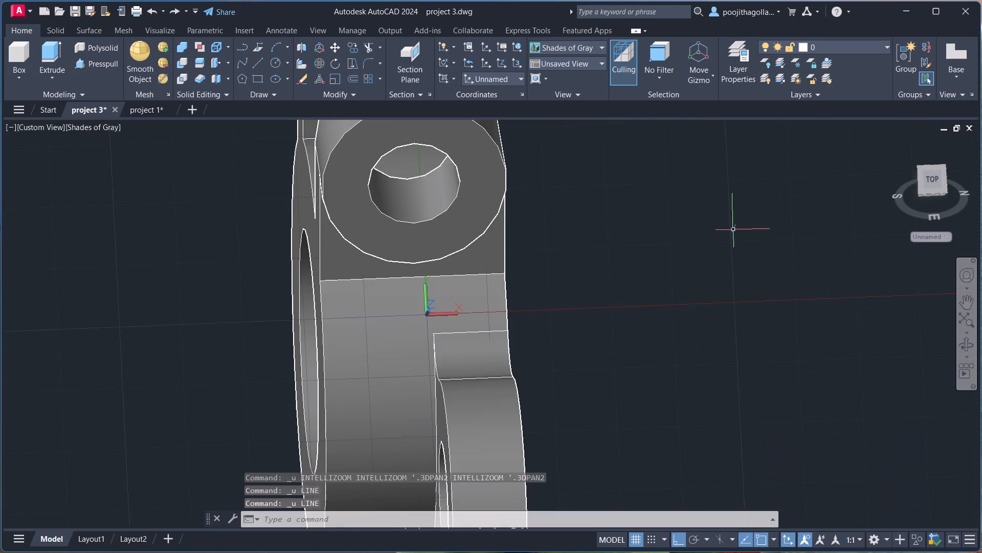
Undo the remaining view changes and the custom UCS placed on the boss's side.
key("ctrl+z")
key("ctrl+z")
key("ctrl+z")
key("ctrl+z")
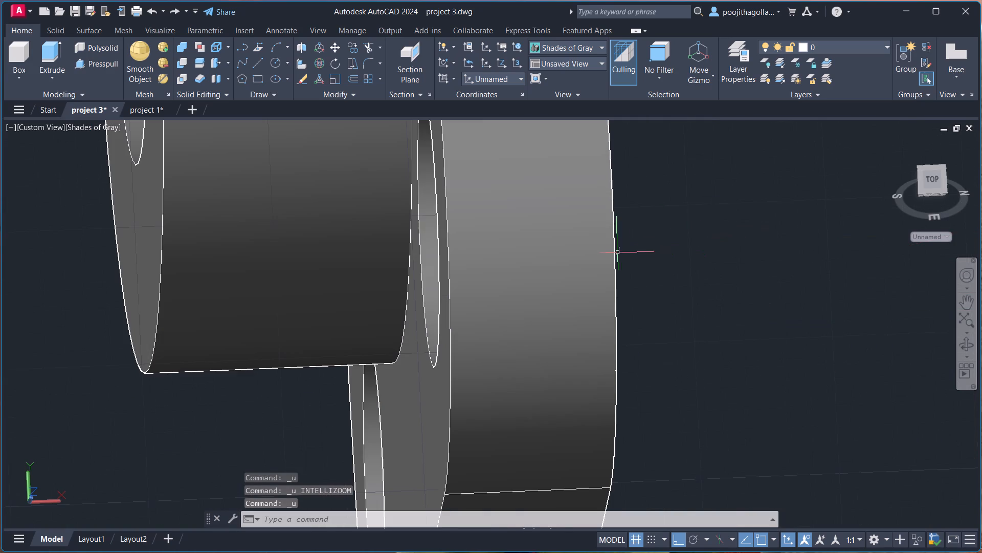
scroll(575, 276, "down", 6, "ctrl")
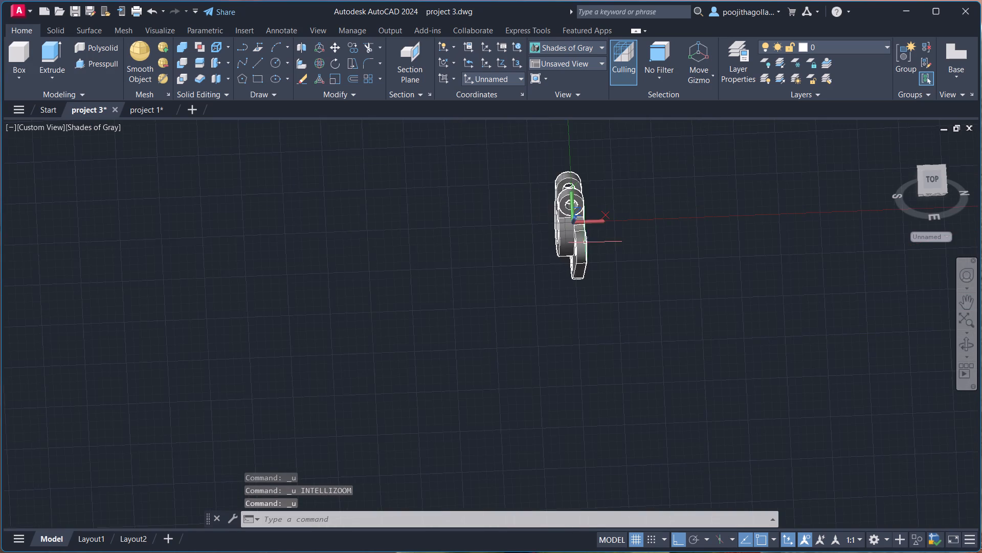
middle_click_drag(579, 239, 559, 353, "ctrl")
middle_click_drag(536, 397, 524, 287, "ctrl")
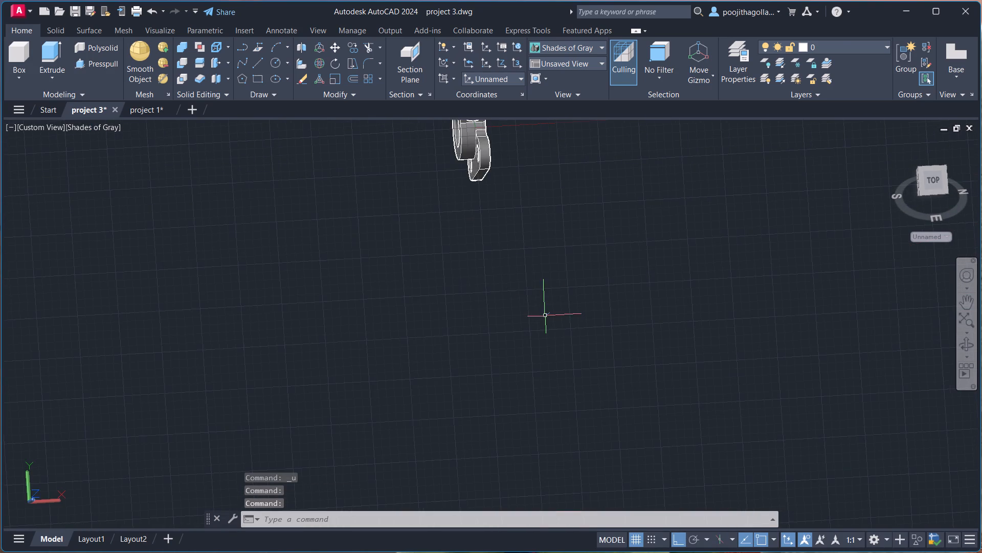
scroll(545, 316, "down", 2, "ctrl")
middle_click_drag(544, 308, 546, 353, "ctrl")
scroll(529, 333, "up", 6, "ctrl")
middle_click_drag(532, 283, 541, 246, "ctrl")
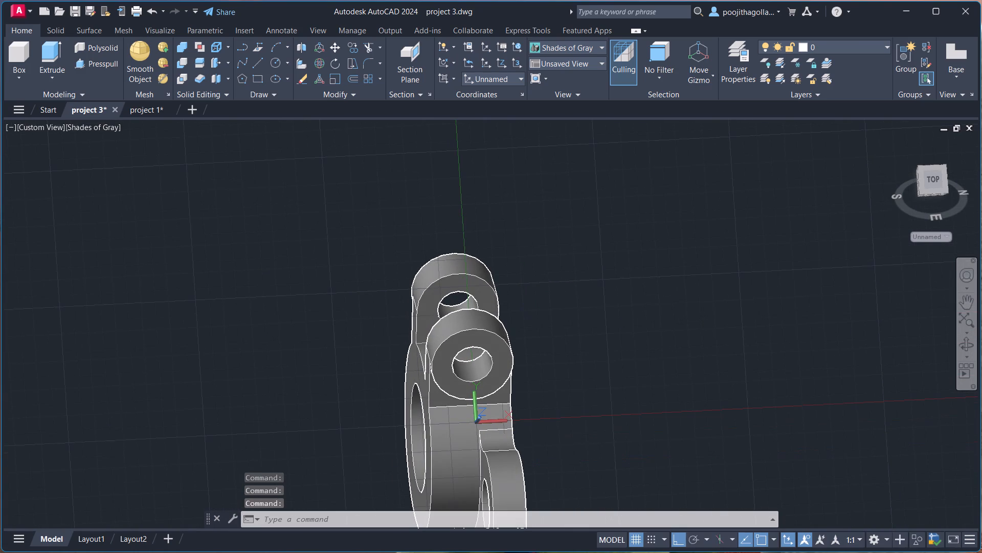
key("ctrl+z")
key("ctrl+z")
key("ctrl+z")
key("ctrl+z")
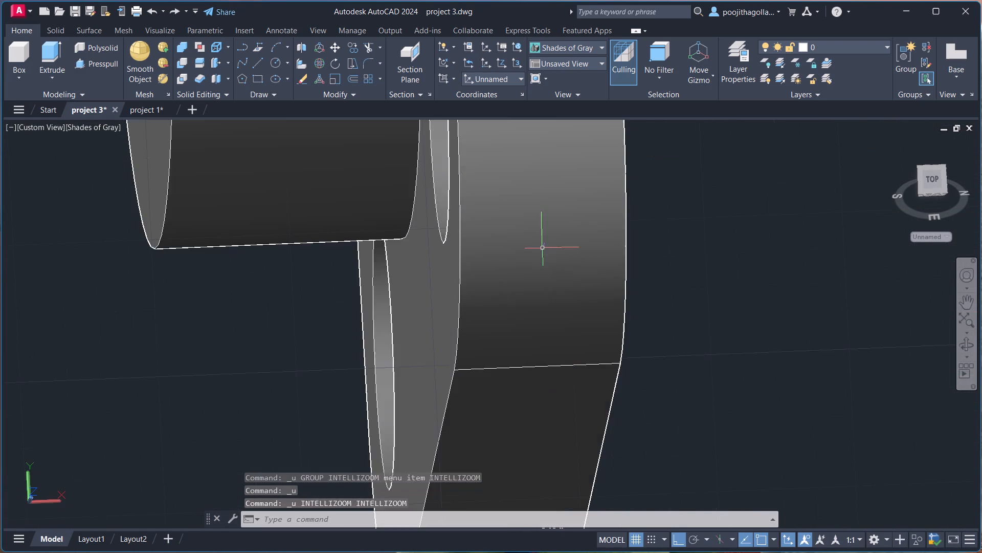
key("ctrl+z")
key("ctrl+z")
key("ctrl+z")
key("ctrl+z")
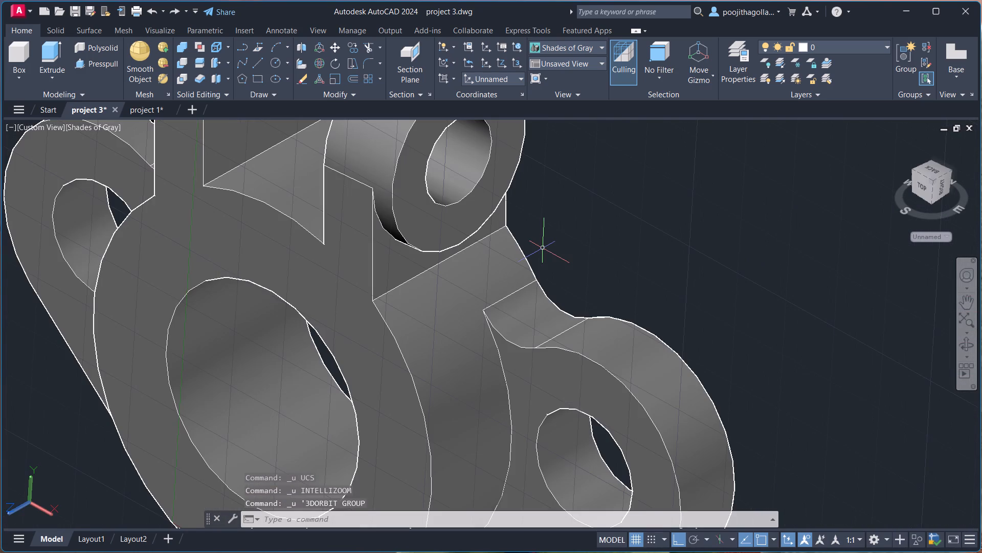
Undo the recent Presspull operations on the bracket, including the line drawn between them.
key("ctrl+z")
key("ctrl+z")
key("ctrl+z")
key("ctrl+z")
key("ctrl+z")
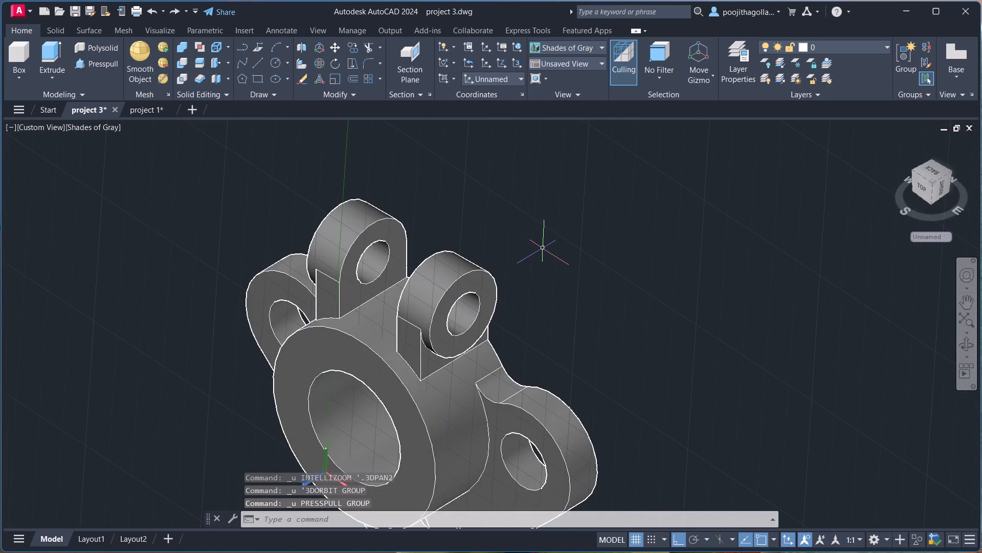
key("ctrl+z")
key("ctrl+z")
key("ctrl+z")
key("ctrl+z")
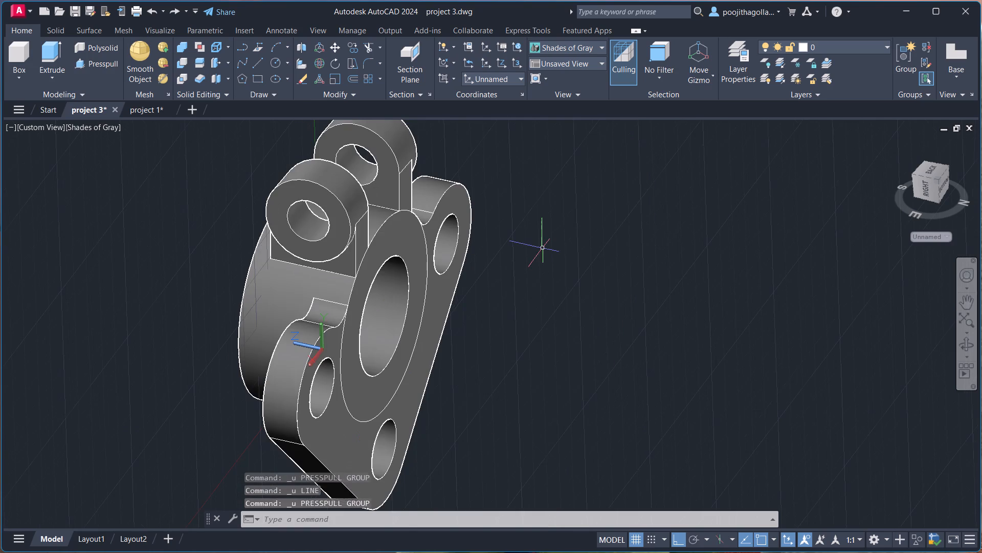
key("ctrl+z")
key("ctrl+z")
key("ctrl+z")
key("ctrl+z")
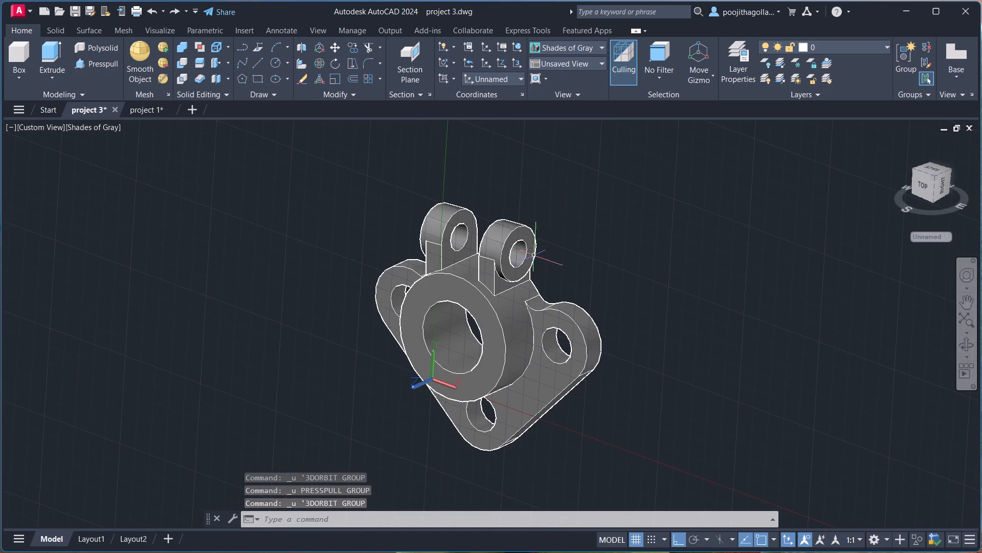
Undo back through the Erase and the Union of the bracket's solids.
key("ctrl+z")
key("ctrl+z")
key("ctrl+z")
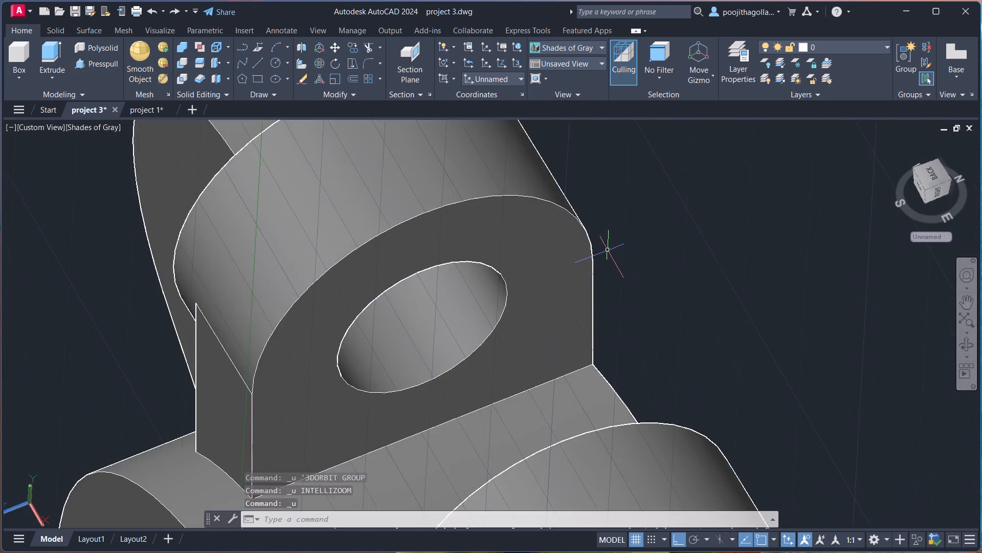
key("ctrl+z")
key("ctrl+z")
key("ctrl+z")
key("ctrl+z")
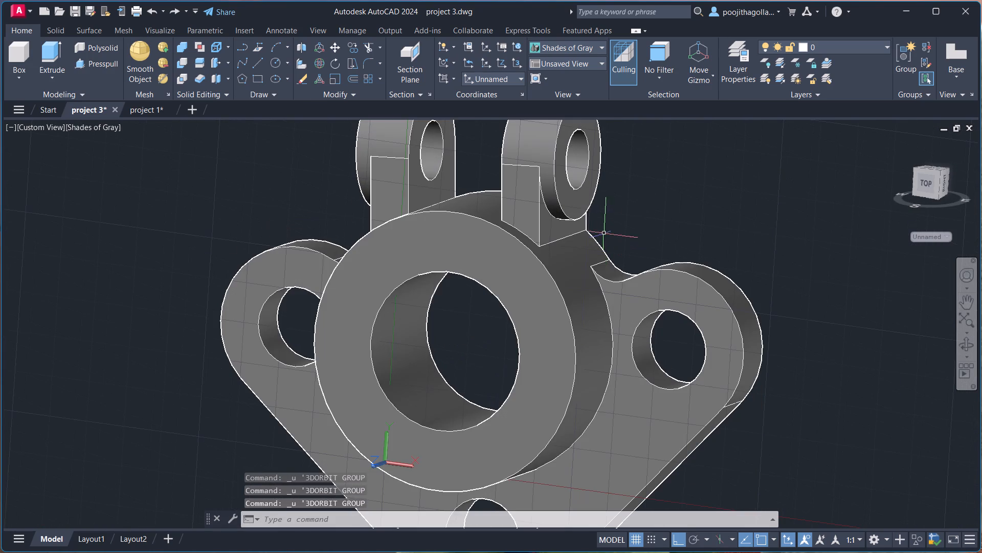
key("ctrl+z")
key("ctrl+z")
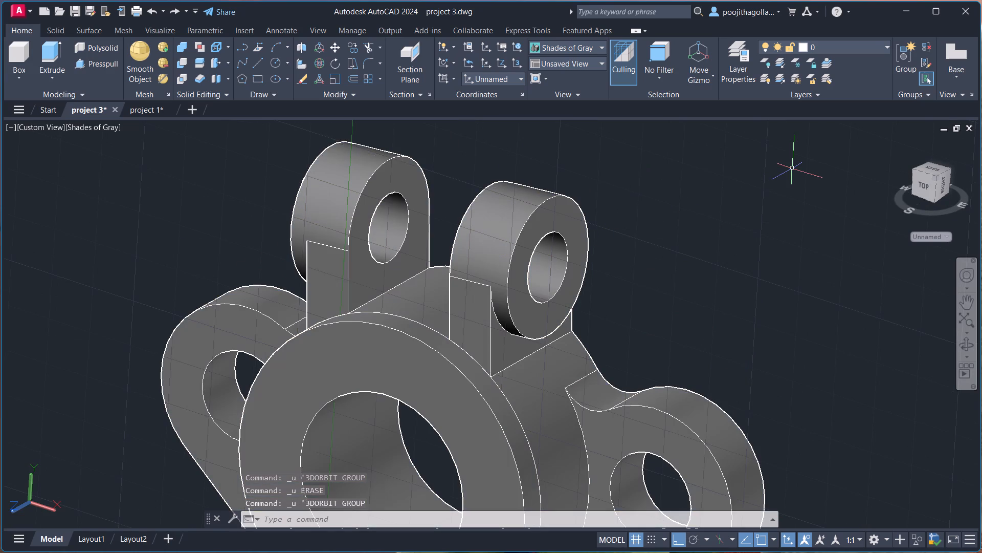
key("ctrl+z")
key("ctrl+z")
key("ctrl+z")
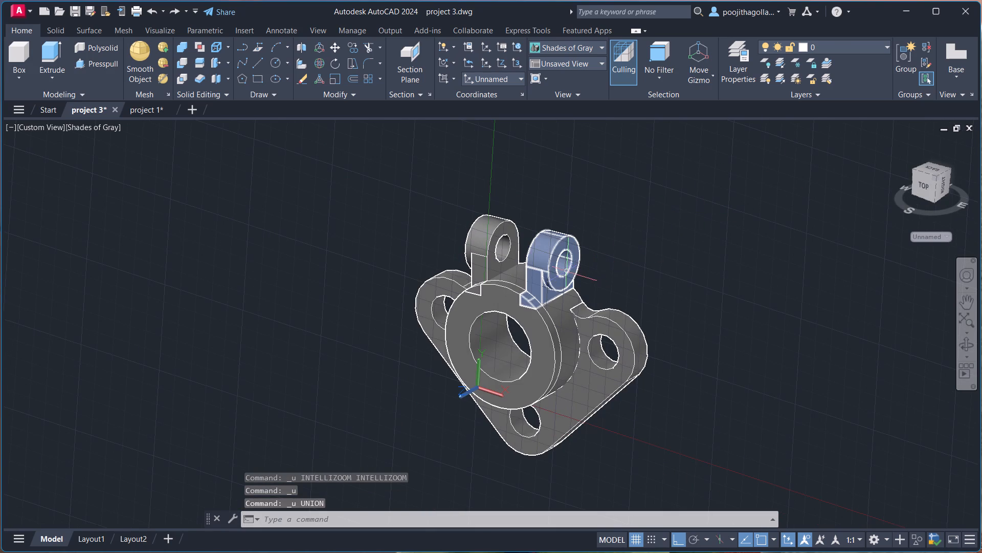
Draw a 12-unit line along the near lug's base edge, running forward from its rear corner.
scroll(615, 286, "up", 3)
middle_click_drag(620, 281, 543, 292)
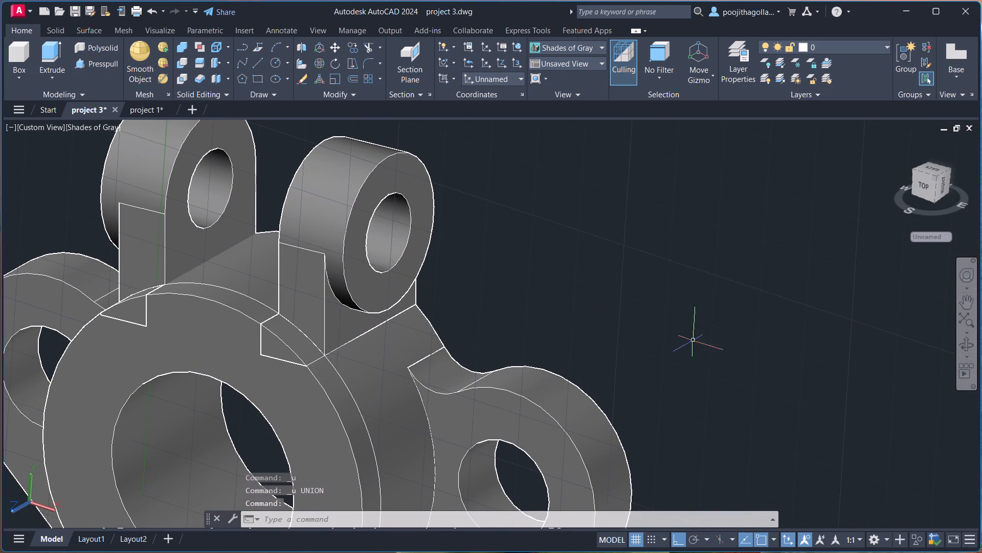
left_click(968, 344)
left_click_drag(678, 290, 581, 291)
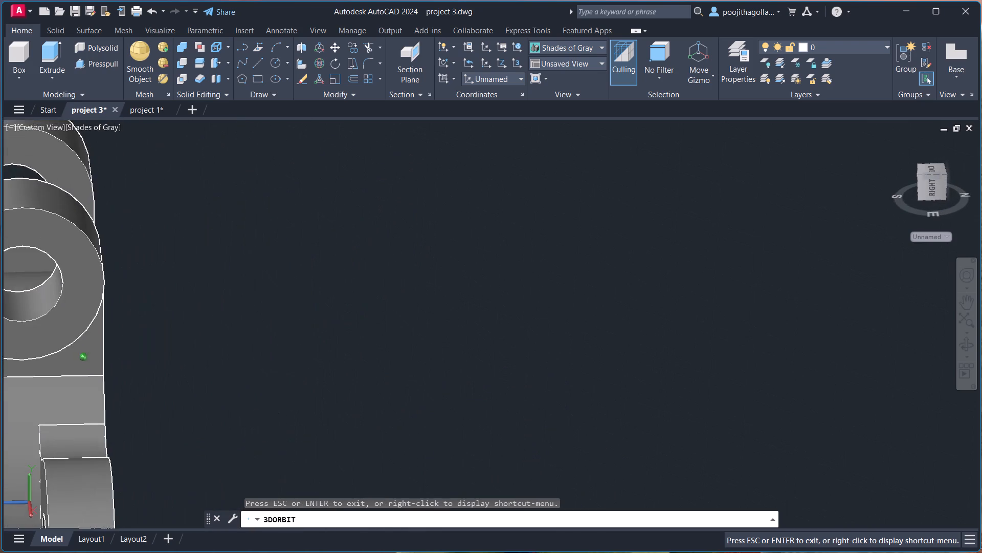
left_click_drag(581, 291, 578, 303)
middle_click_drag(302, 371, 549, 325)
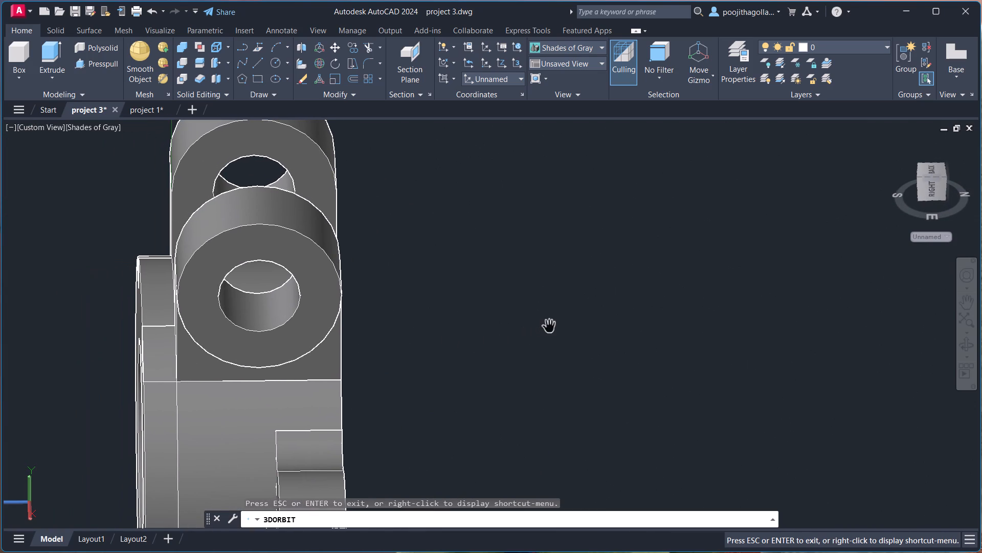
key("Escape")
key("l")
key("Return")
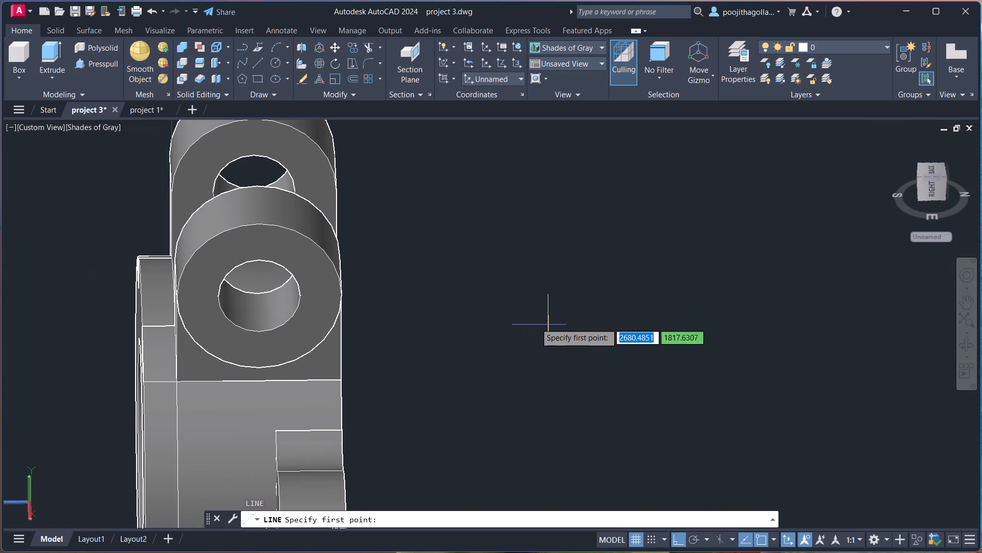
scroll(339, 380, "up", 3)
left_click(341, 381)
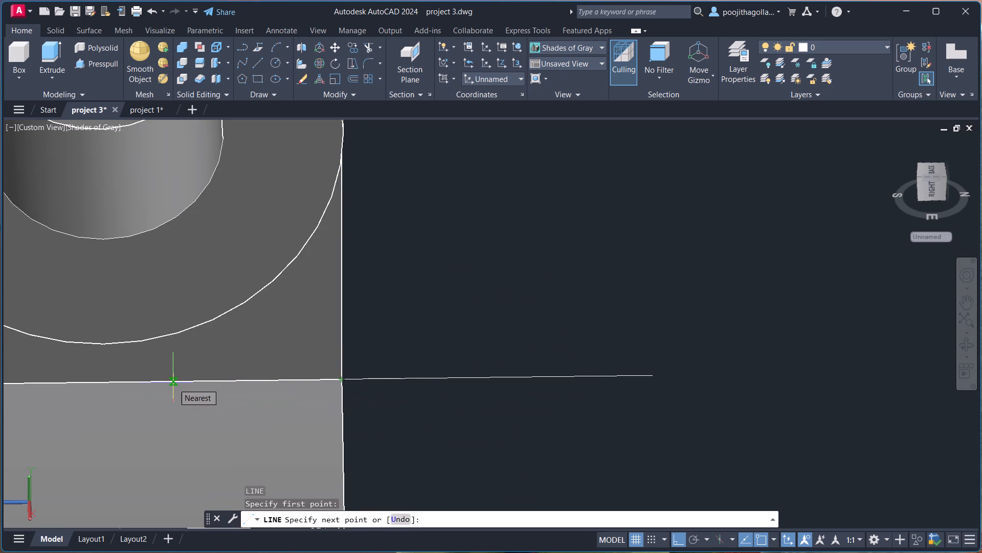
type("12")
key("Return")
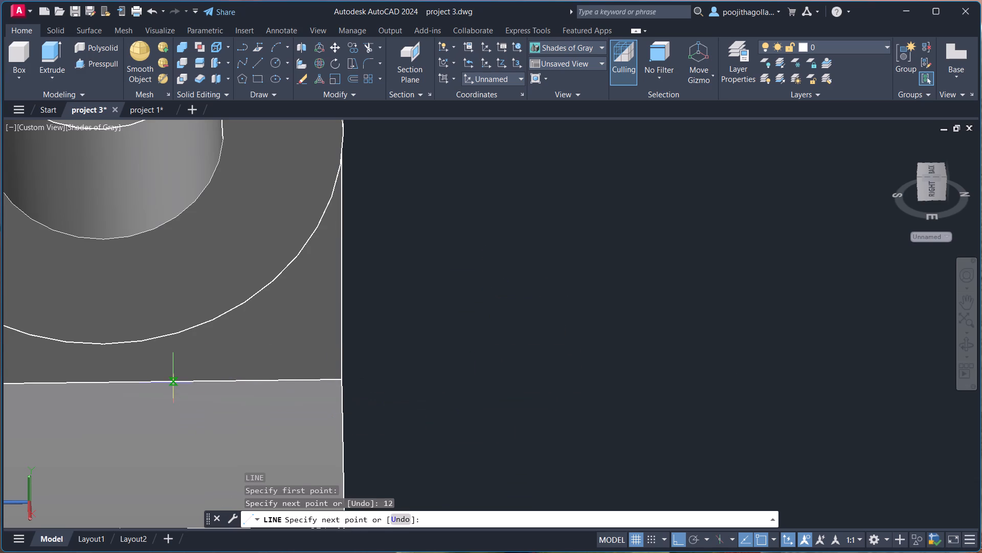
middle_click_drag(204, 396, 331, 161)
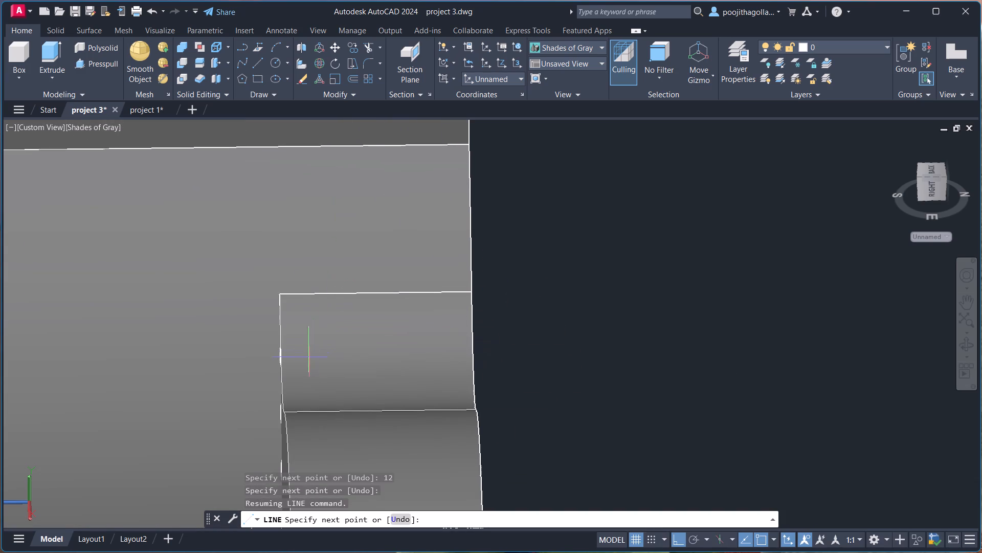
scroll(479, 269, "down", 1)
middle_click_drag(481, 262, 526, 331)
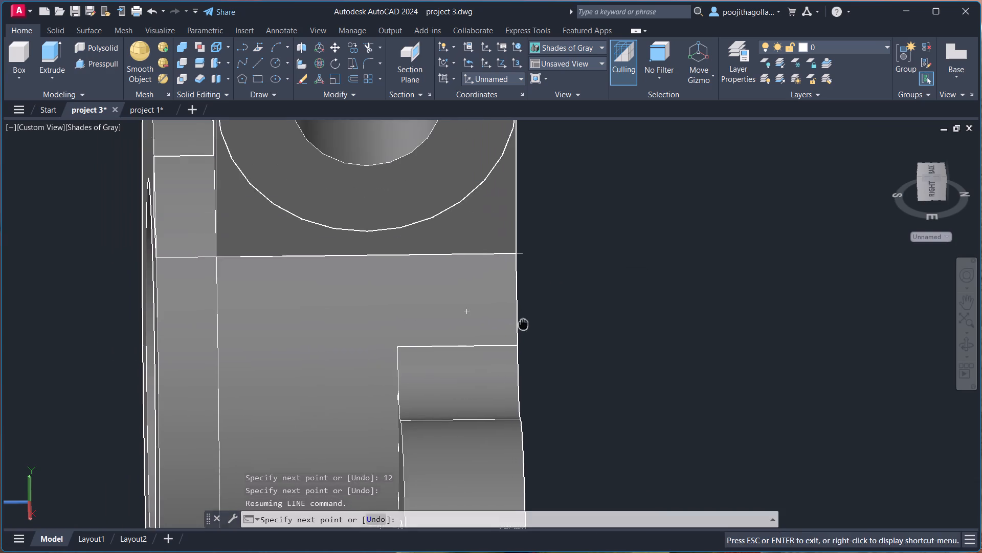
middle_click_drag(526, 331, 539, 347)
key("Escape")
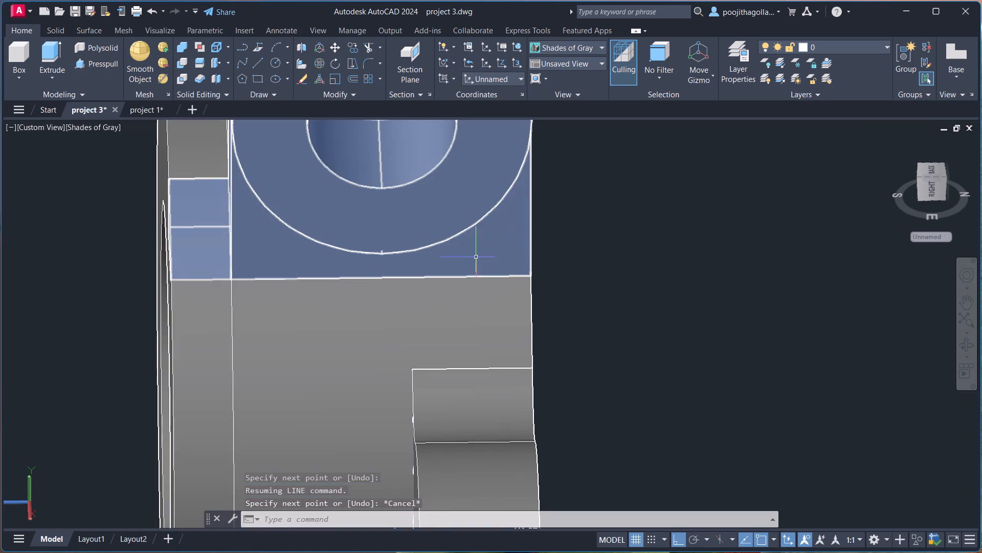
Move both lugs forward 12 units, from the near lug's rear base corner to the end of the guide line.
scroll(476, 258, "down", 1)
middle_click_drag(435, 242, 465, 360)
scroll(425, 260, "down", 1)
middle_click_drag(425, 269, 432, 325)
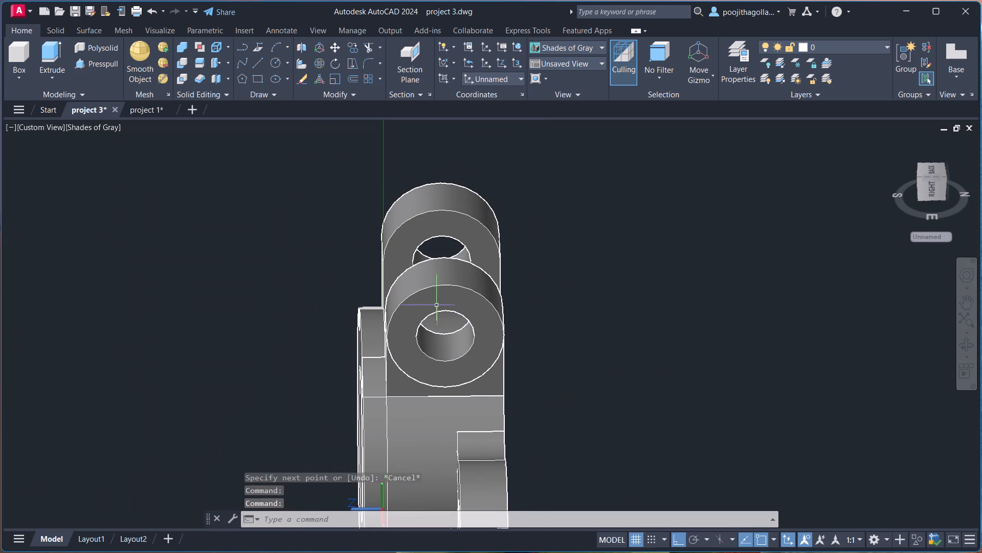
left_click(437, 295)
left_click(438, 207)
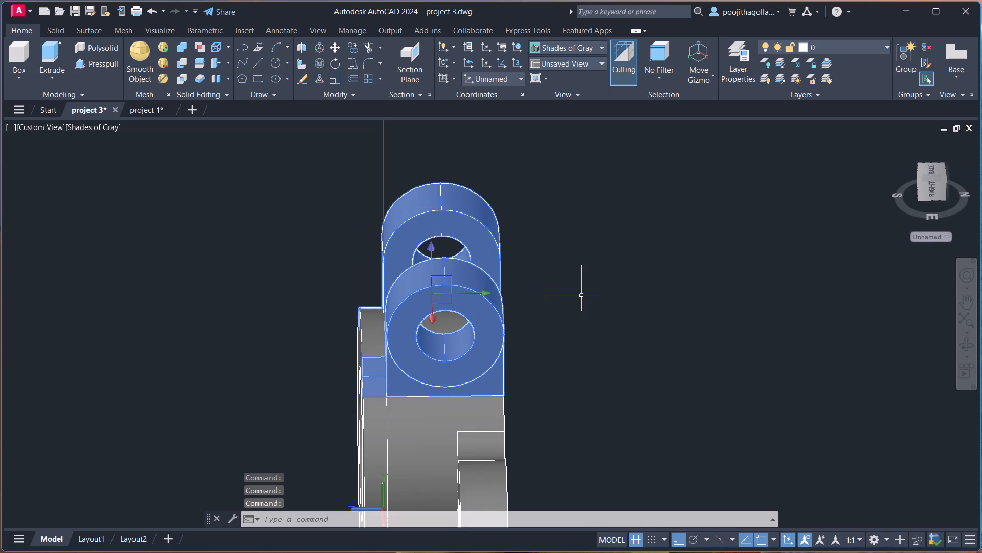
key("m")
key("Return")
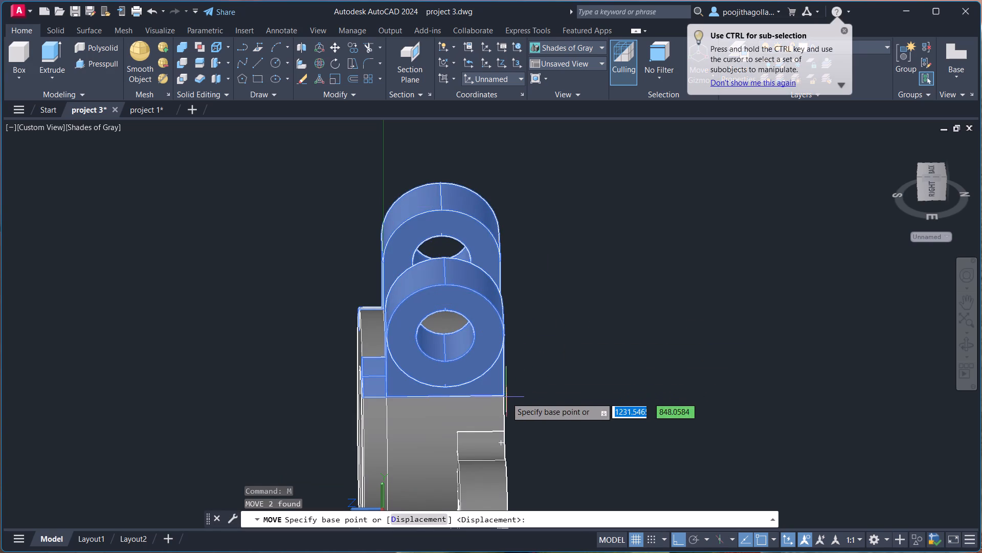
left_click(506, 397)
scroll(465, 402, "up", 4)
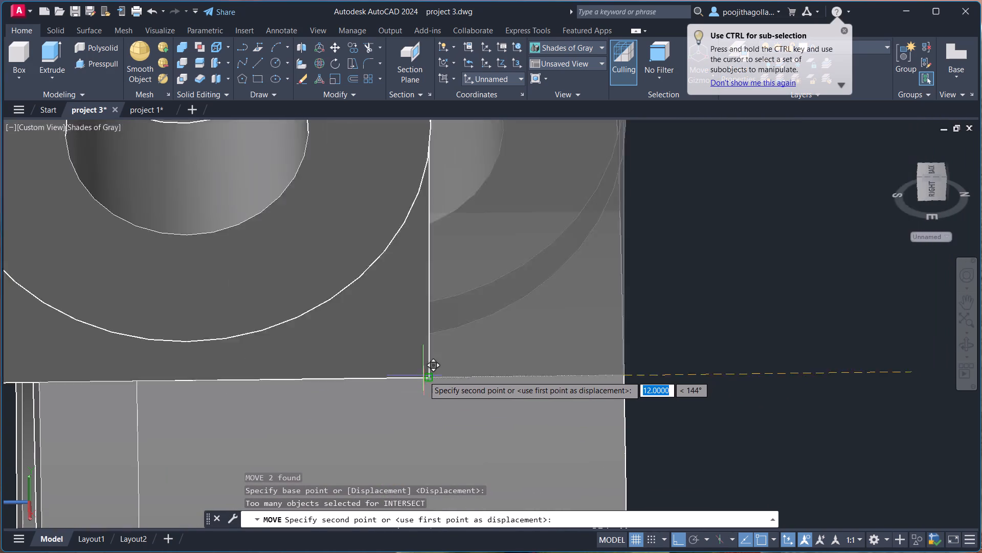
left_click(427, 374)
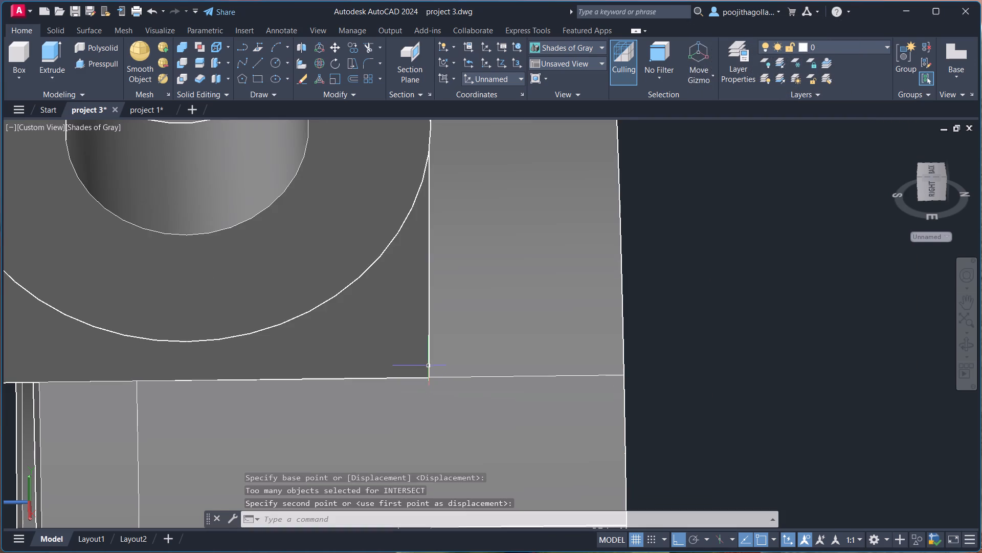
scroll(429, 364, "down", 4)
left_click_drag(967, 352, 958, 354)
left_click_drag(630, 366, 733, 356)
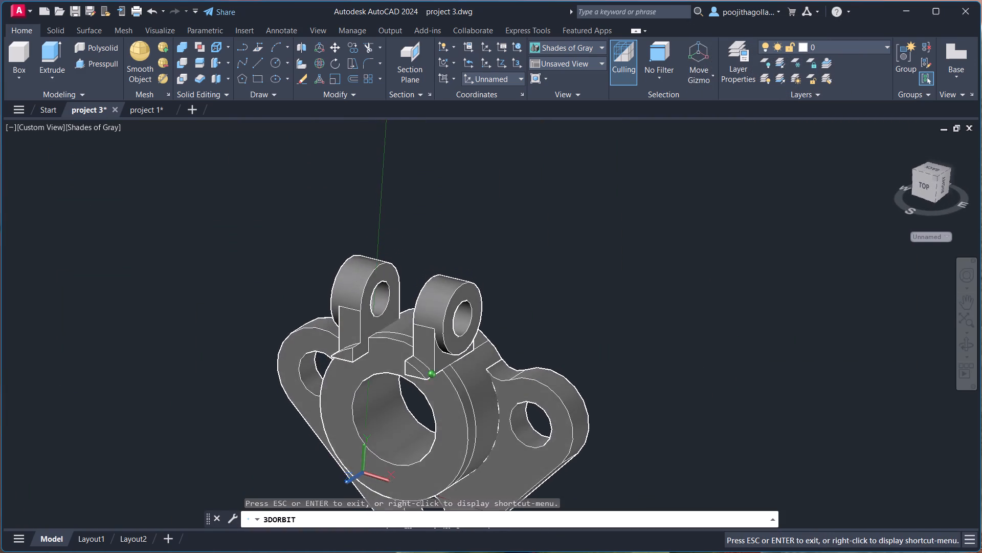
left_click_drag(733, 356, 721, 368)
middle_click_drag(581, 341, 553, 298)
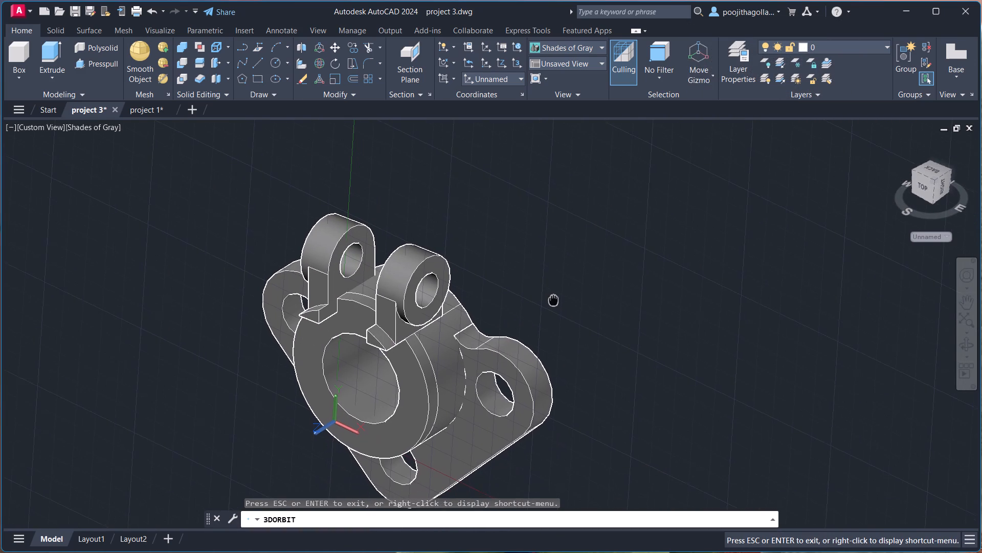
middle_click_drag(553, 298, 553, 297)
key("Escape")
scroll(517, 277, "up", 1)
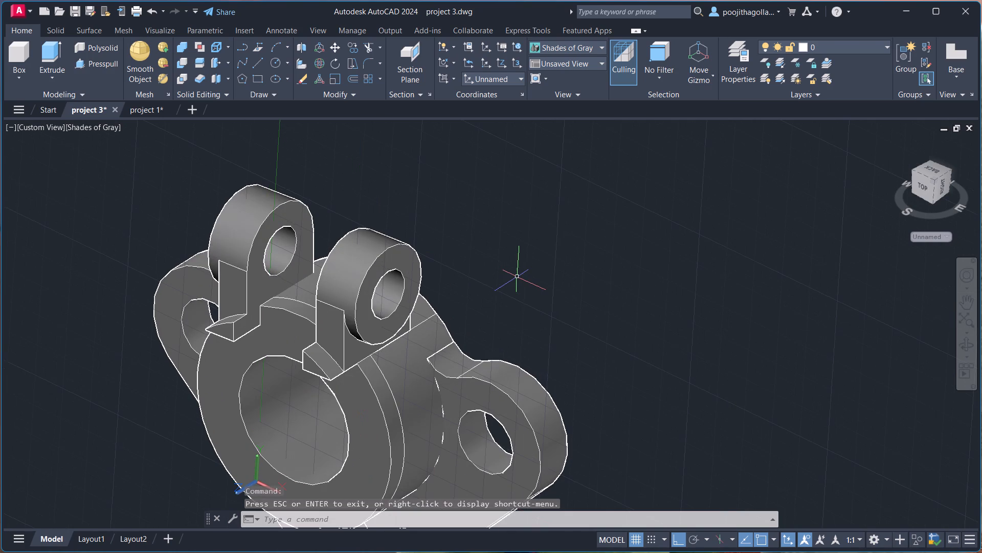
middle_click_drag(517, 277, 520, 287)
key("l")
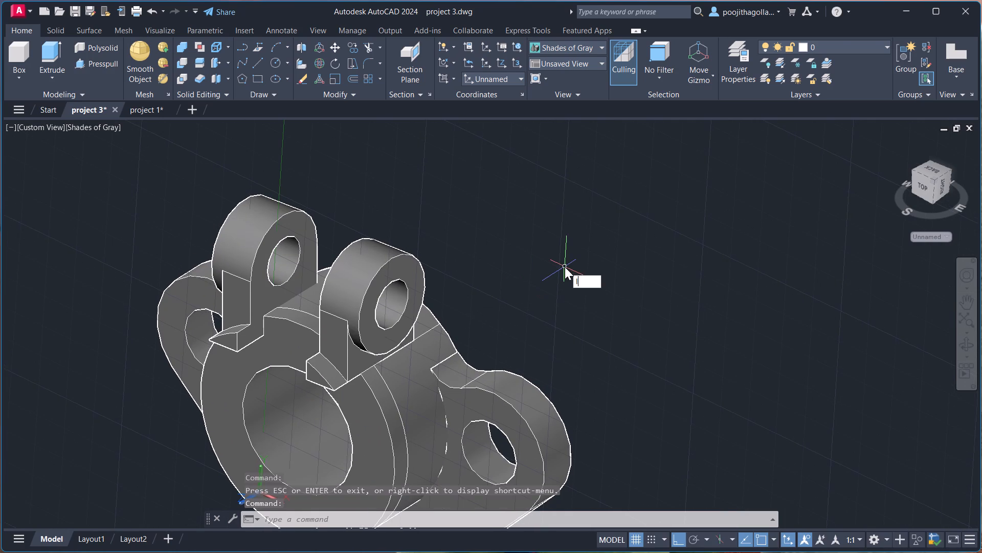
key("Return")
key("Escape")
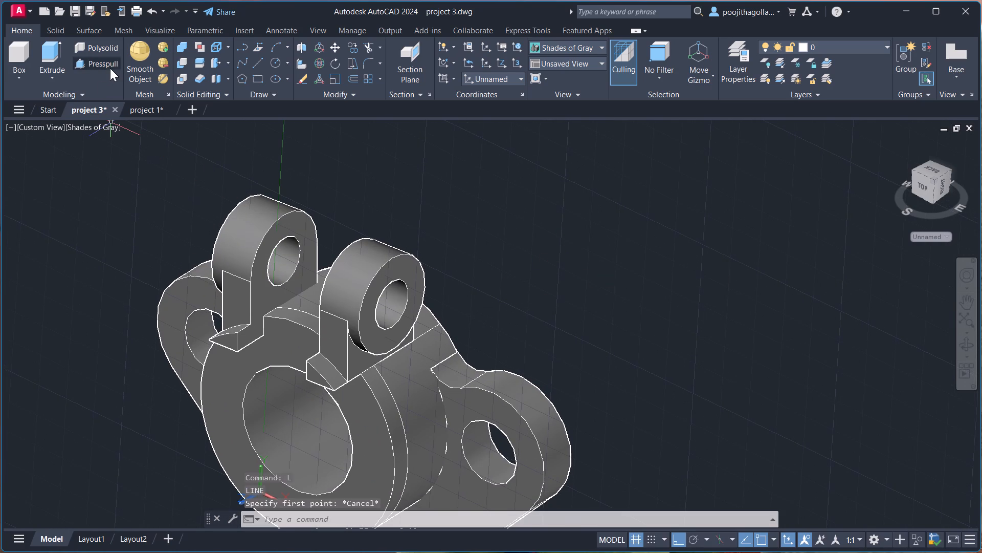
Presspull the circular area bounded by the boss's seam circle back to the boss's rear edge at the plate ear.
left_click(109, 65)
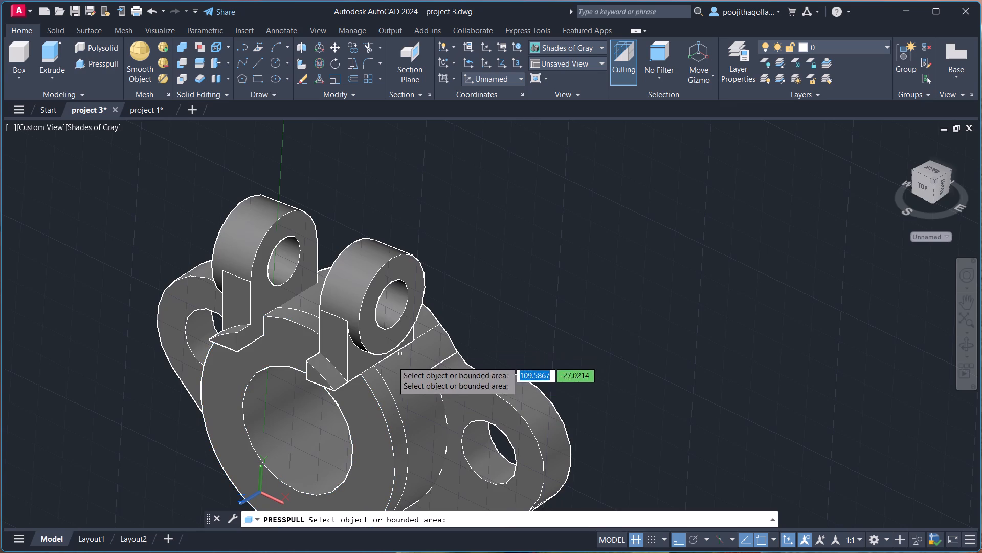
left_click(374, 380)
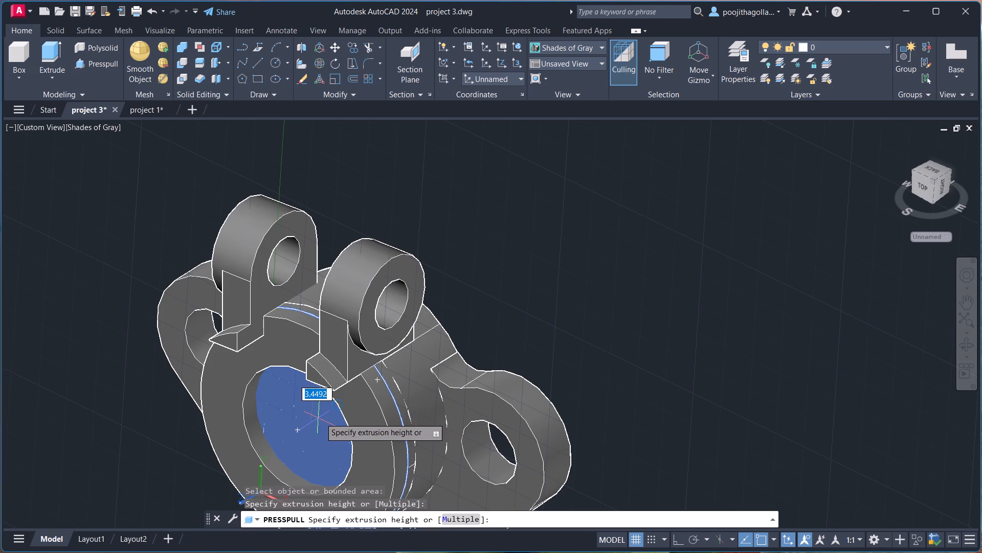
key("Escape")
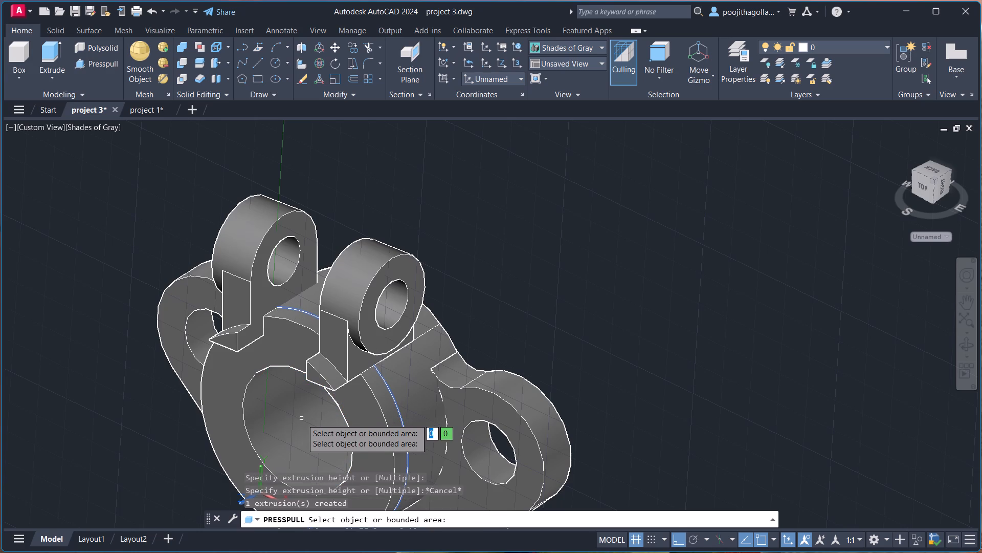
left_click(377, 393)
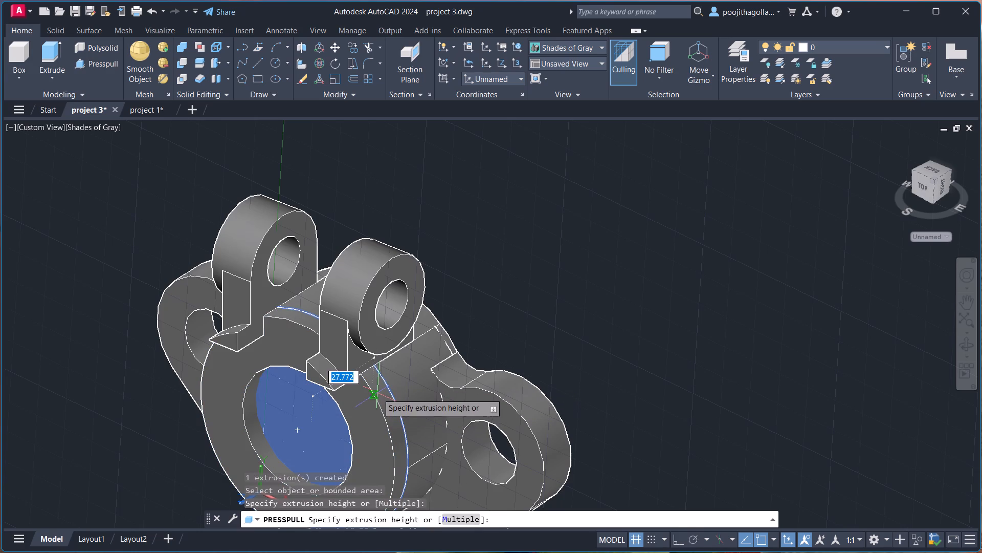
left_click(429, 367)
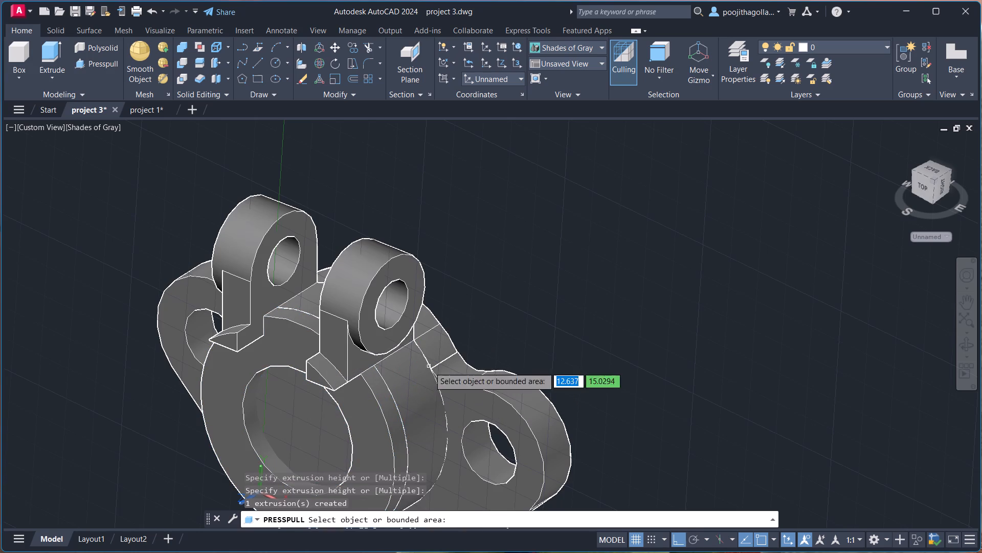
Presspull the boss's ring-shaped front face back to the boss's rear edge at the plate ear.
left_click(366, 410)
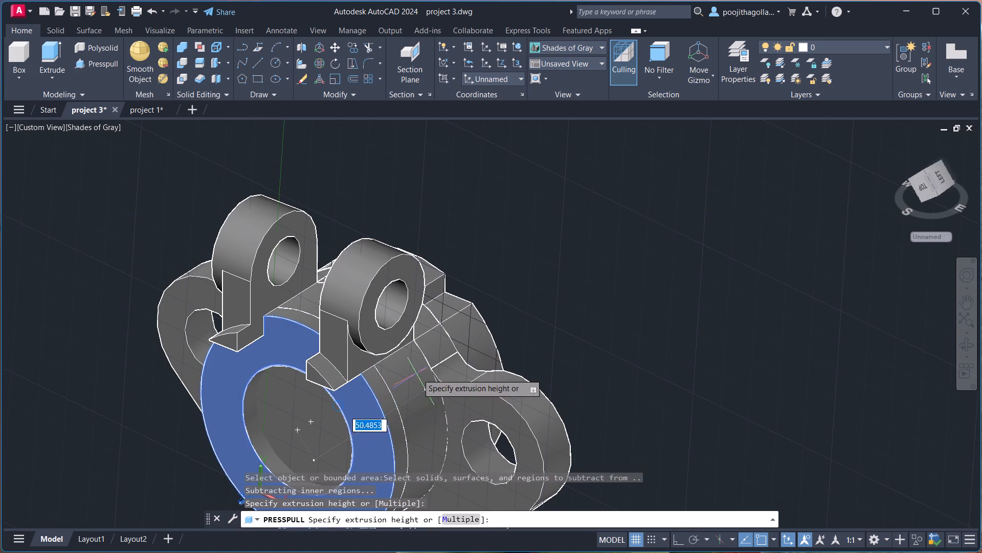
left_click(432, 368)
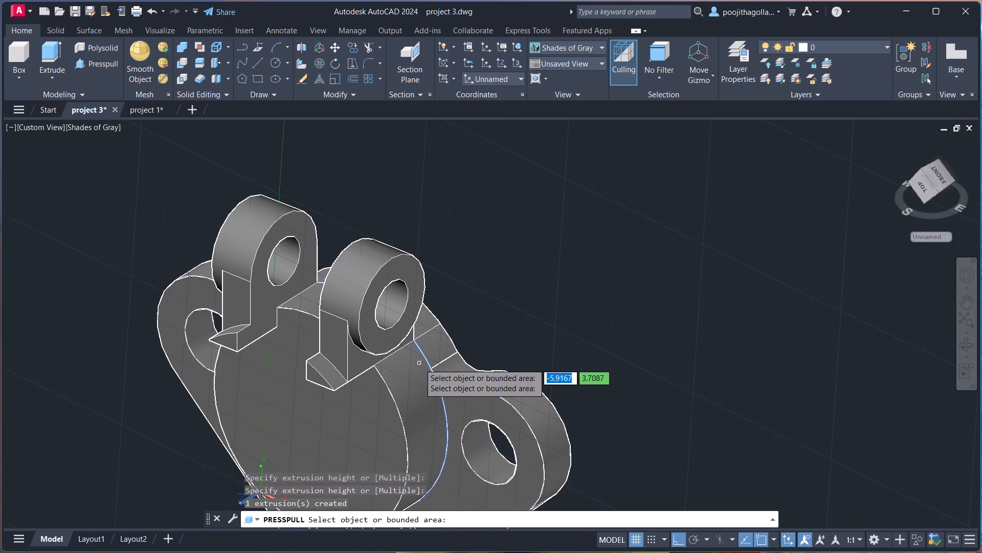
Presspull the boss forward from its rear circular edge by 38 units.
left_click(419, 364)
middle_click_drag(308, 459, 302, 402)
scroll(302, 402, "up", 1)
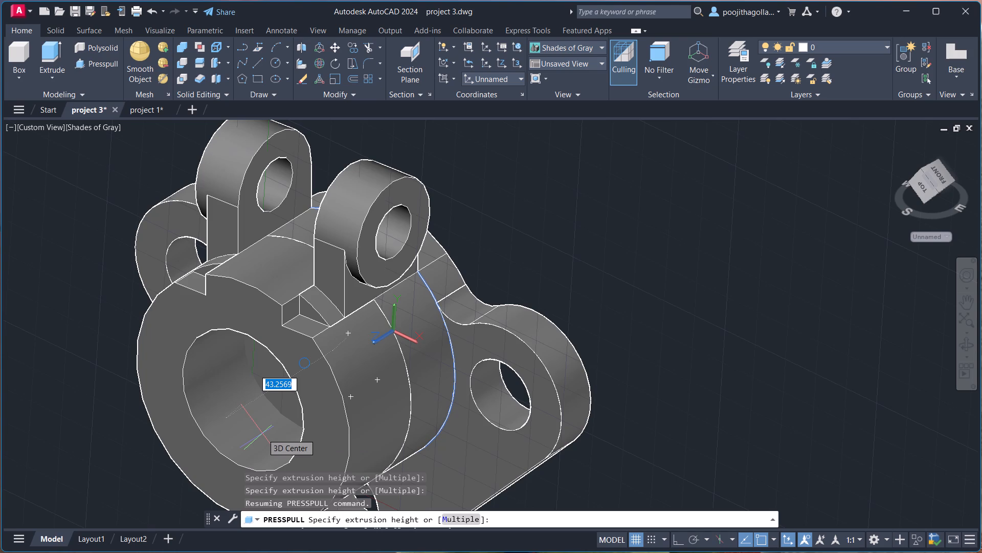
type("38")
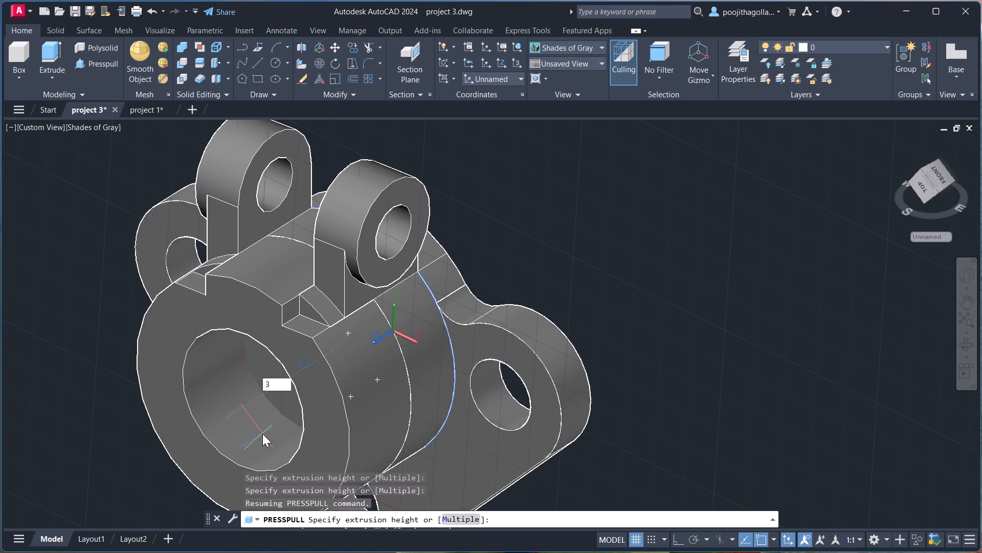
key("Return")
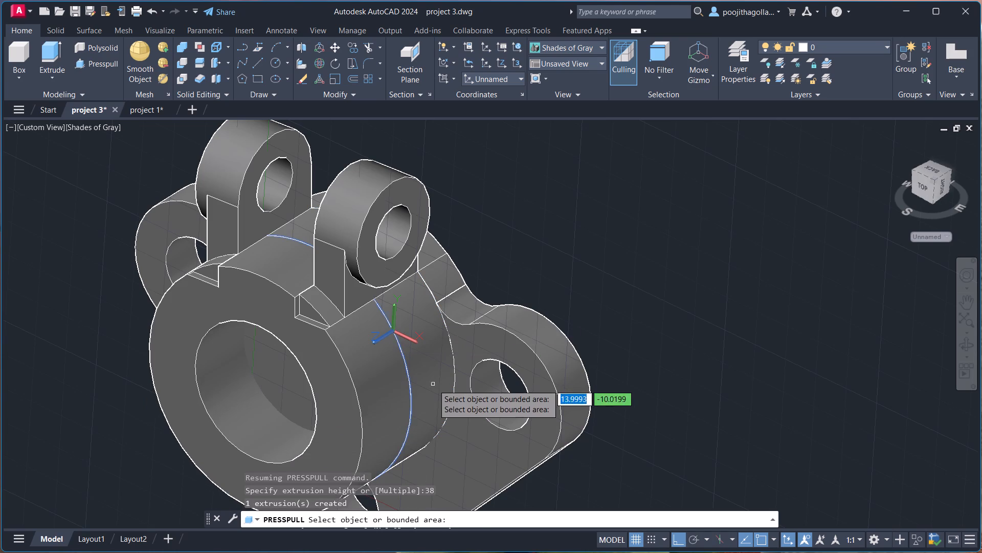
Presspull the circular area at the boss's seam circle forward to the near lug's front base corner, entering 38 along the way.
left_click(404, 359)
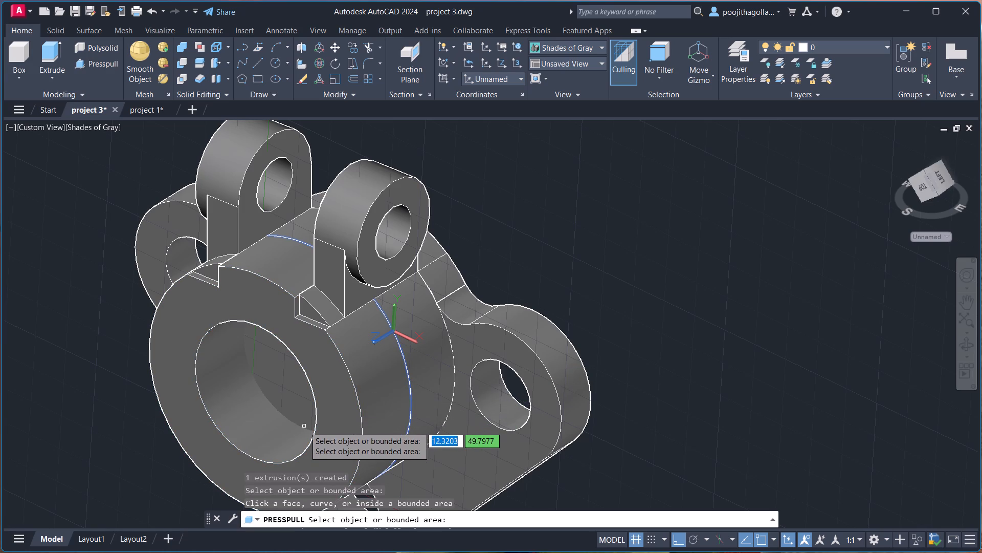
type("38")
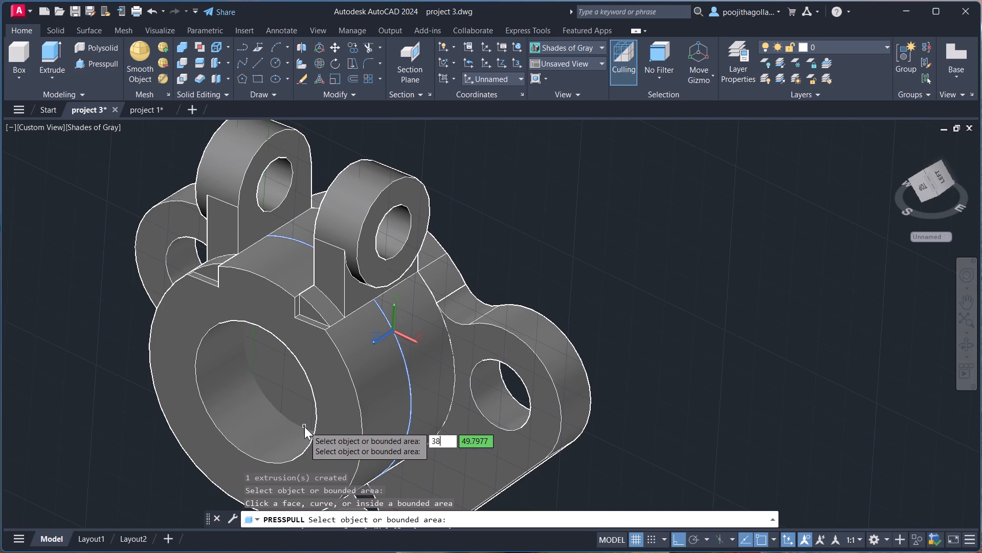
key("Return")
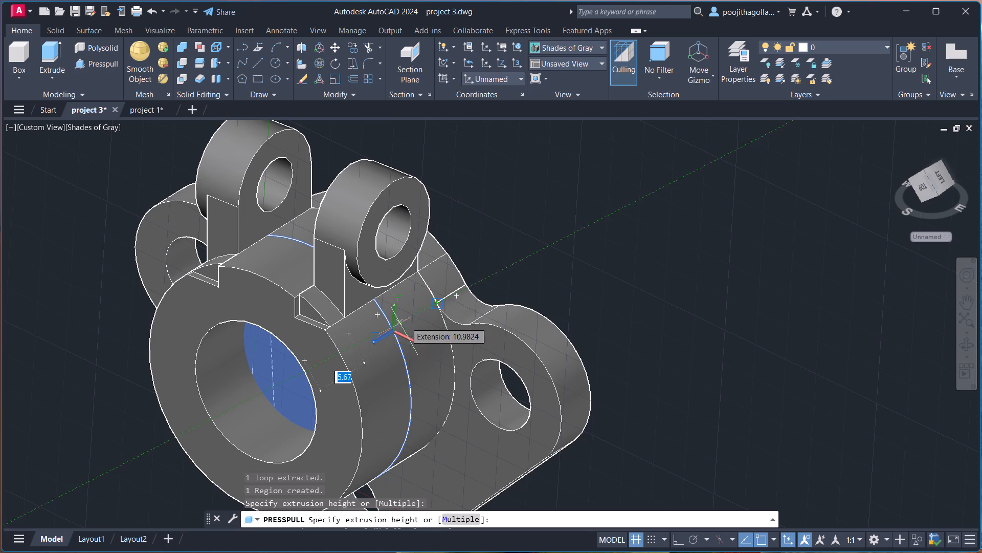
left_click(345, 318)
Presspull the boss's ring-shaped front face back to the near lug's front base corner.
left_click(297, 350)
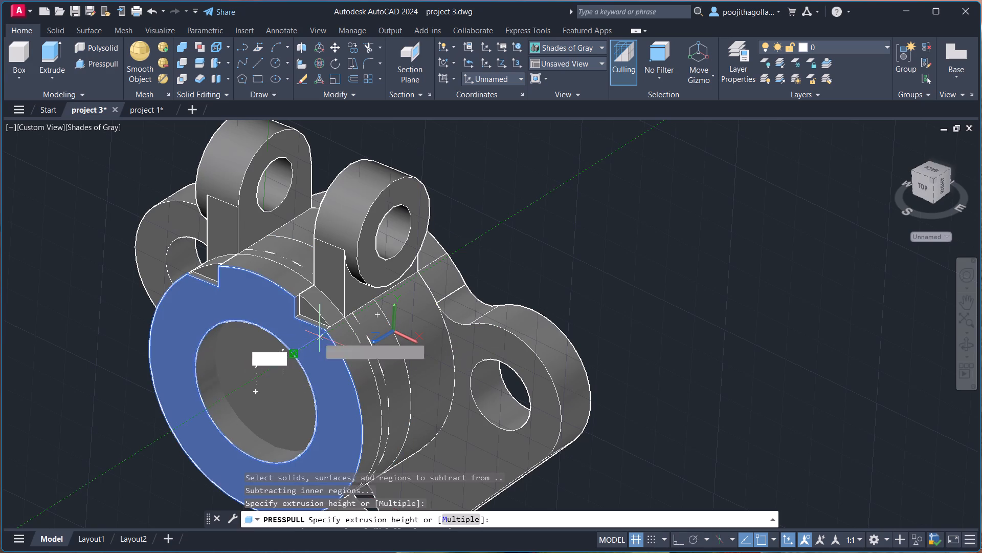
left_click(343, 319)
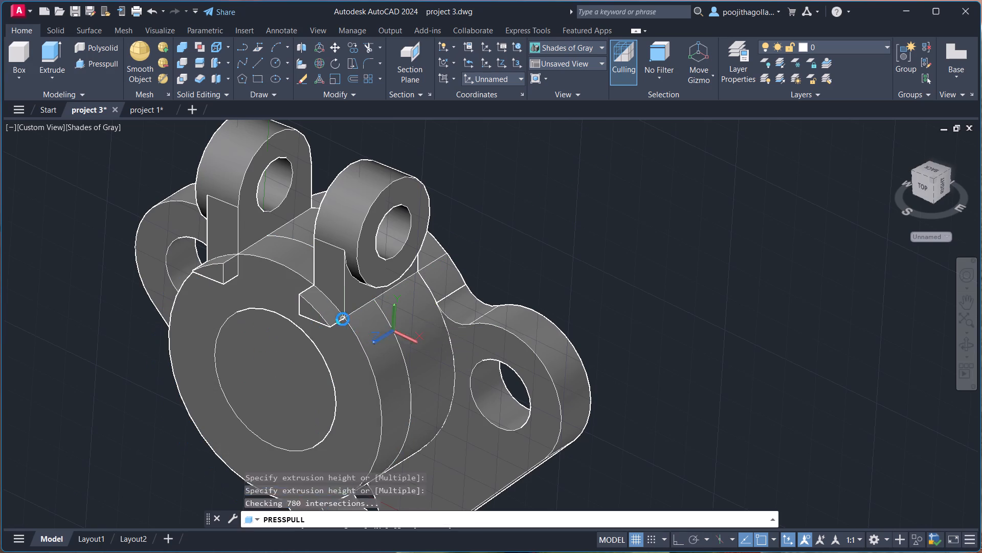
scroll(292, 326, "up", 2)
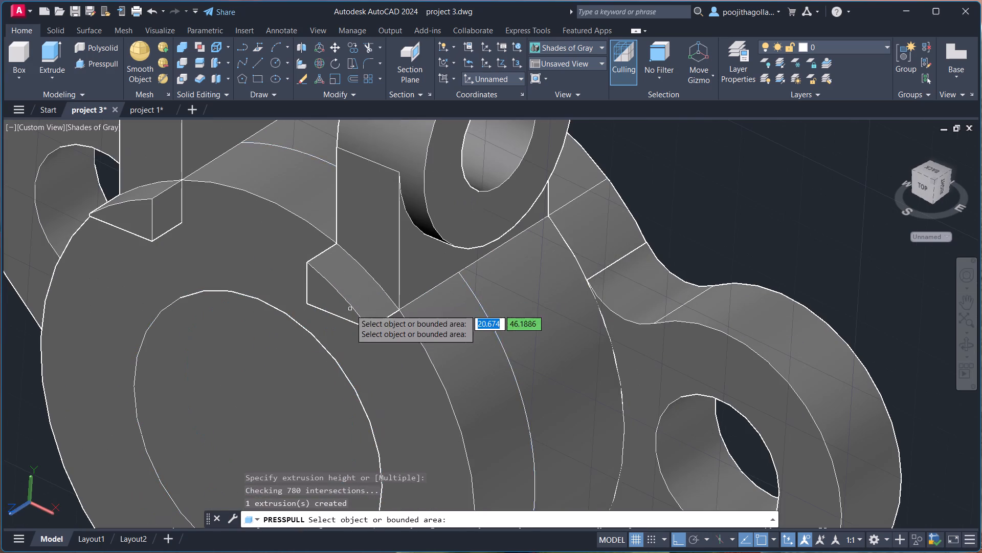
Presspull the boss's ring-shaped front face forward by 6 units.
scroll(382, 345, "down", 4)
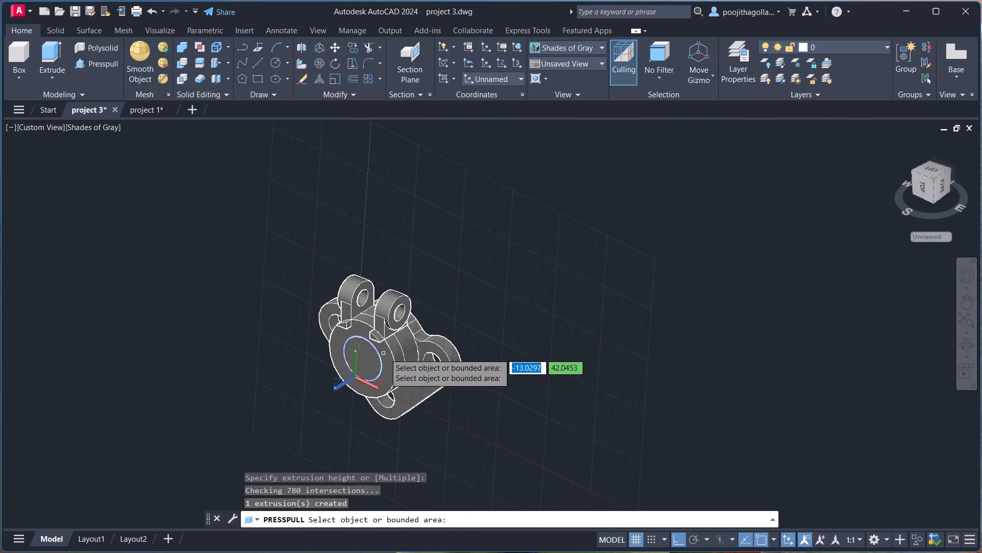
scroll(386, 352, "up", 4)
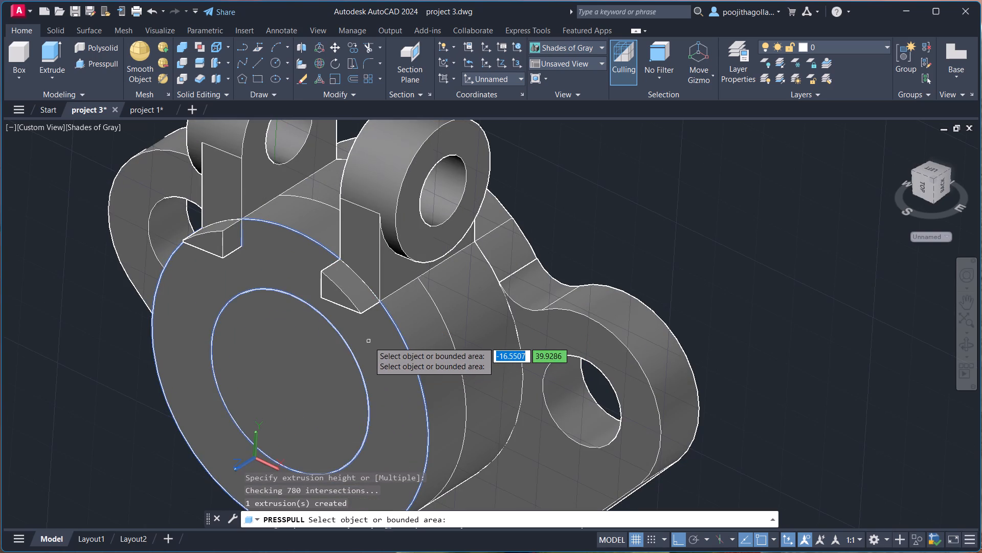
left_click(369, 345)
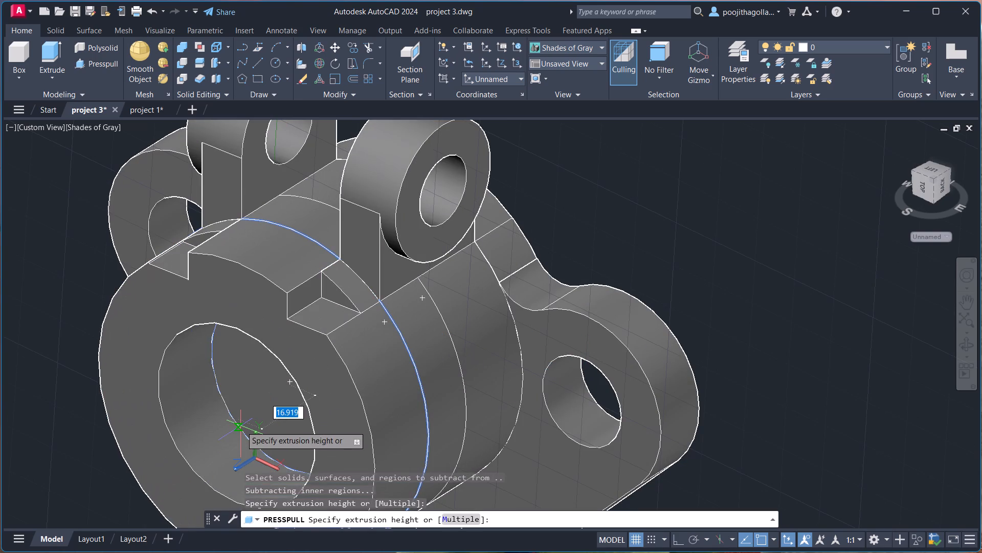
key("6")
key("Return")
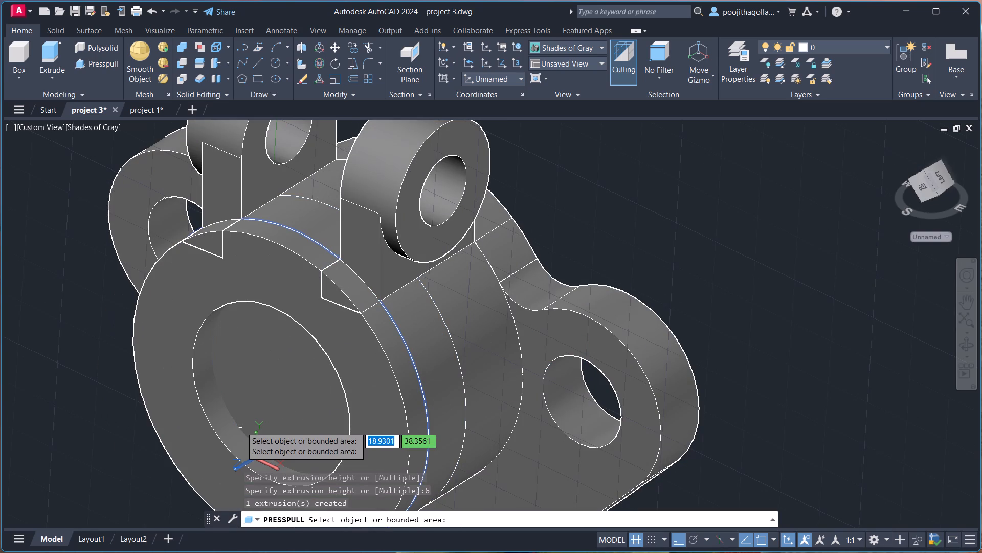
key("Escape")
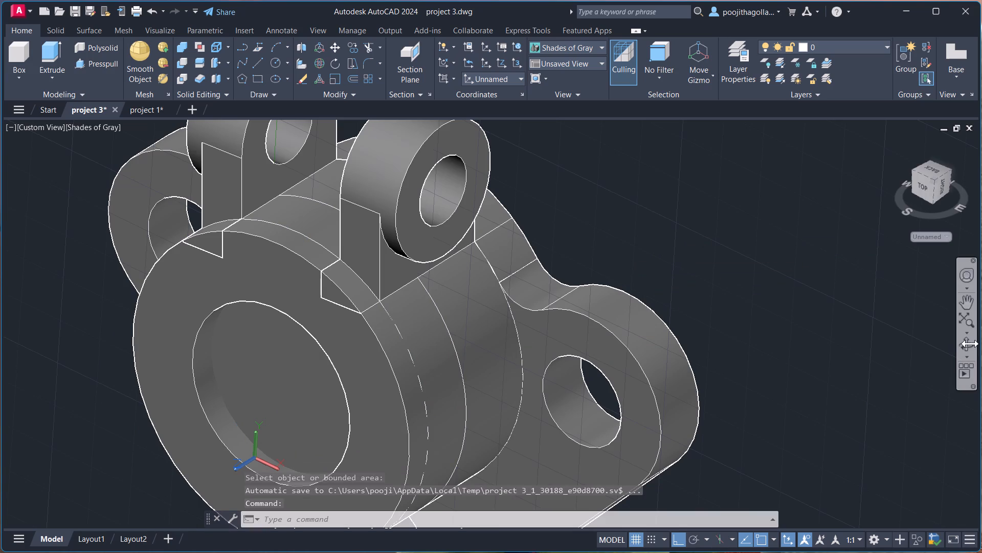
Examine the boss's front recess, its side seams and the junctions with the two lugs from several angles.
left_click(968, 346)
left_click_drag(739, 331, 652, 359)
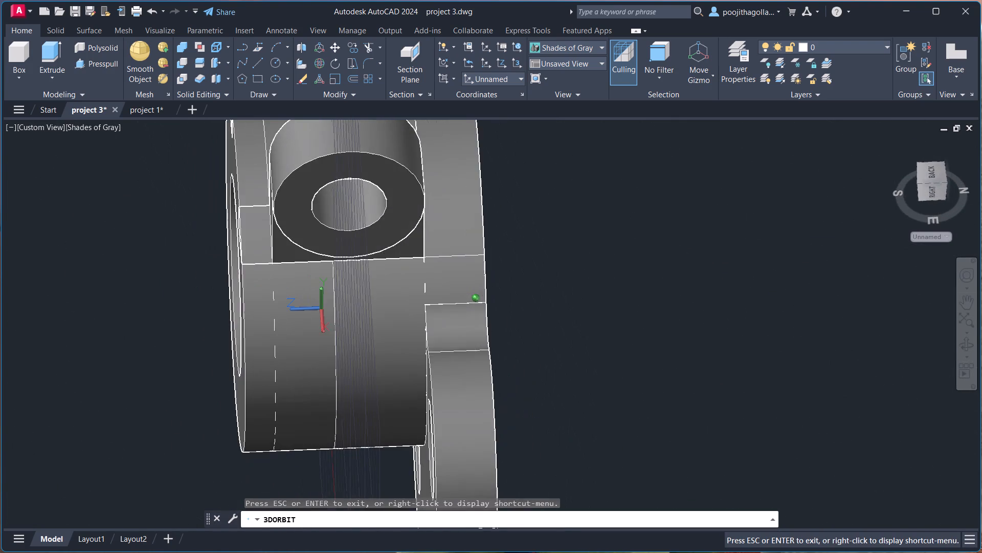
left_click_drag(652, 359, 776, 316)
scroll(732, 276, "down", 2)
scroll(628, 300, "up", 1)
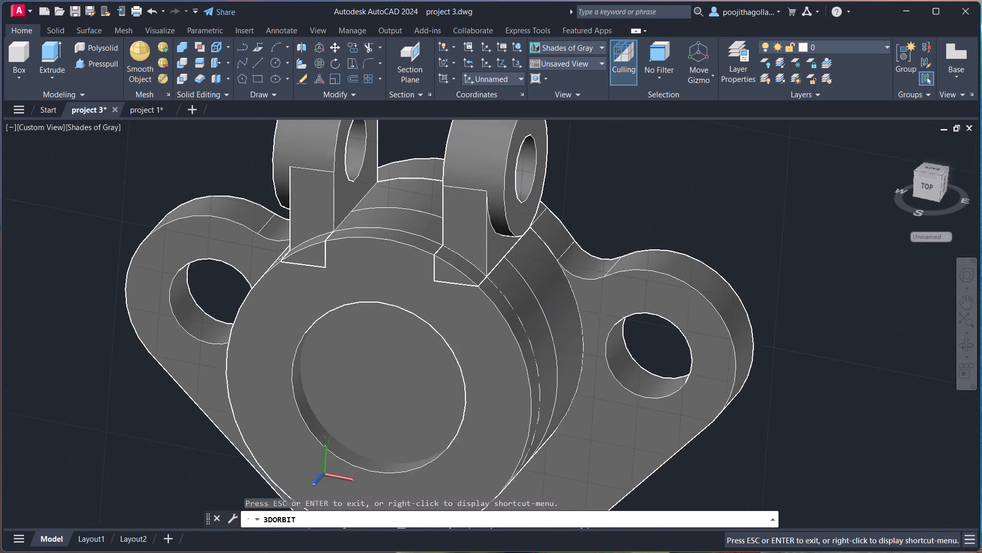
scroll(628, 300, "up", 3)
left_click_drag(804, 264, 783, 276)
middle_click_drag(503, 205, 493, 323)
scroll(458, 343, "up", 1)
middle_click_drag(458, 342, 457, 296)
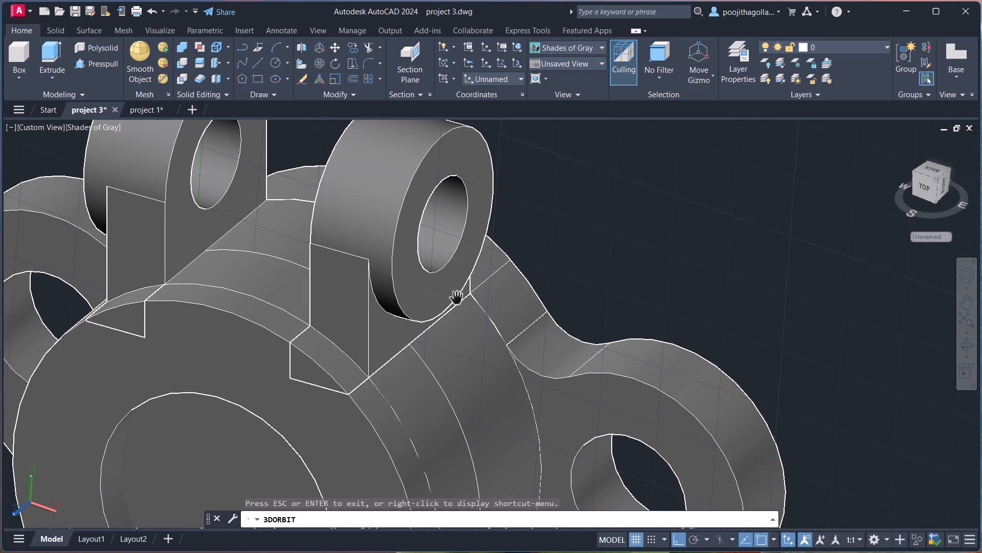
scroll(363, 331, "up", 2)
scroll(363, 331, "down", 2)
scroll(317, 313, "down", 3)
scroll(374, 341, "down", 4)
middle_click_drag(380, 354, 439, 288)
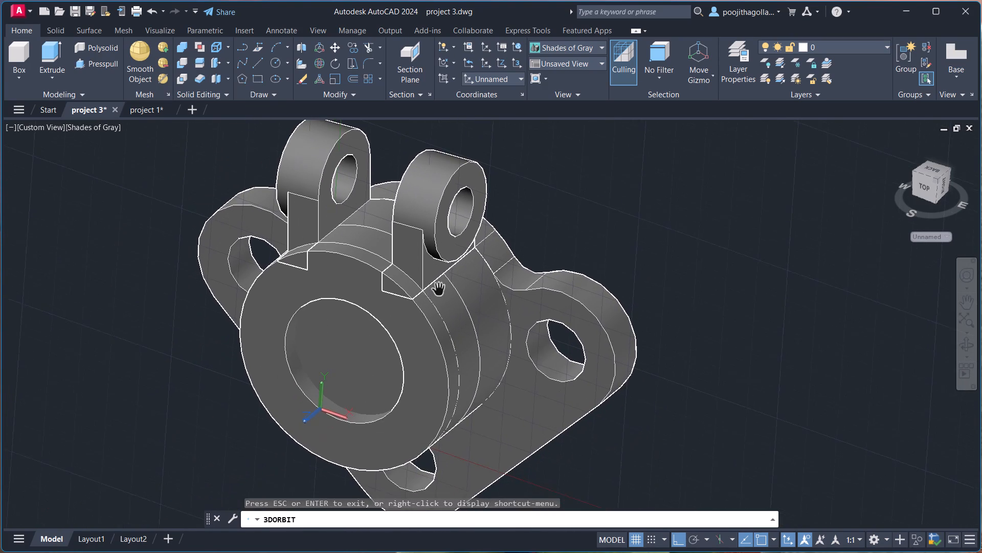
scroll(438, 289, "down", 2)
middle_click_drag(437, 300, 429, 318)
scroll(429, 318, "up", 2)
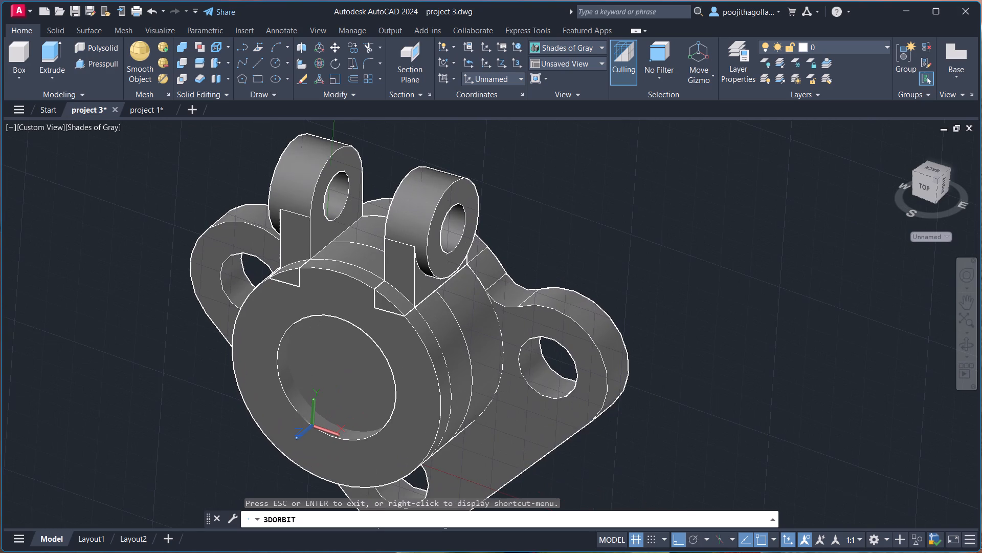
key("Escape")
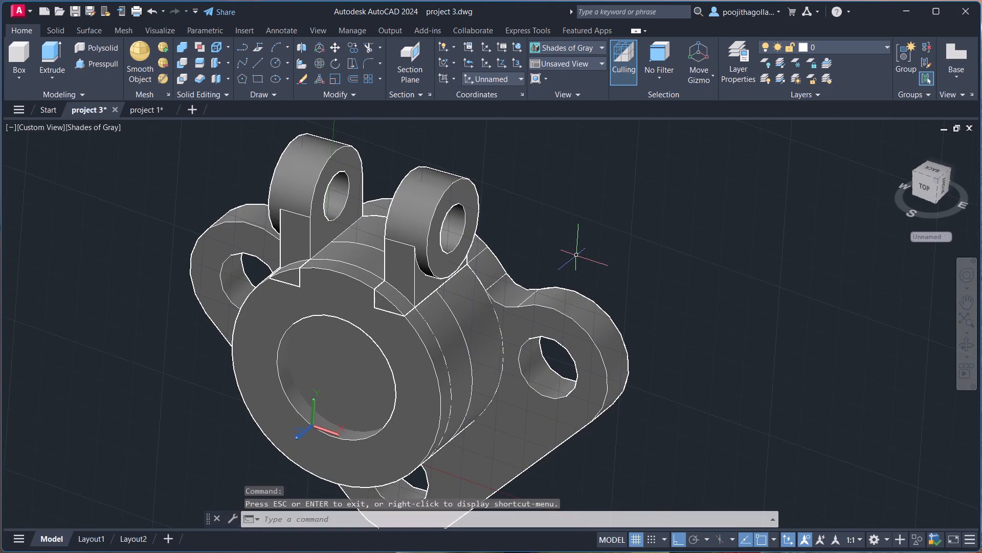
scroll(604, 231, "down", 1)
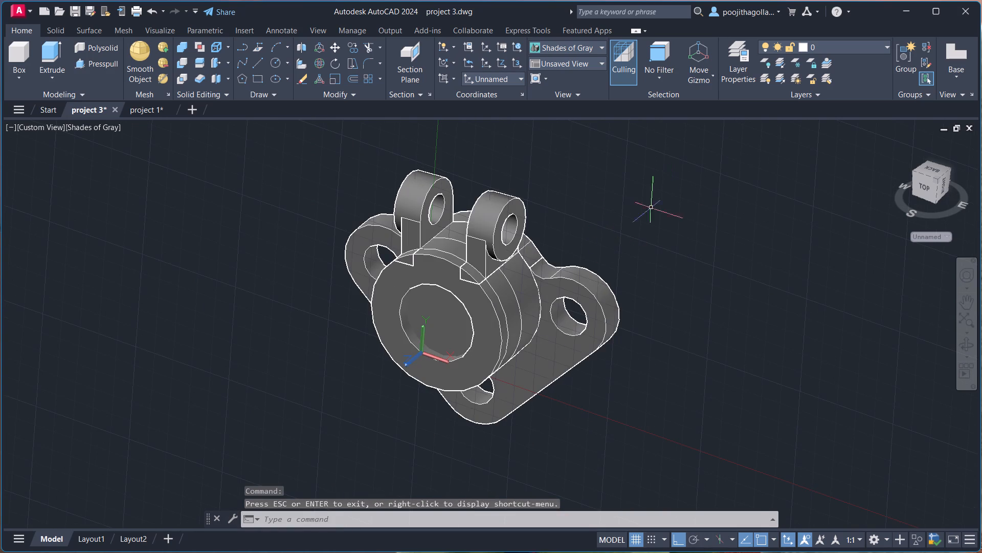
scroll(447, 342, "up", 2)
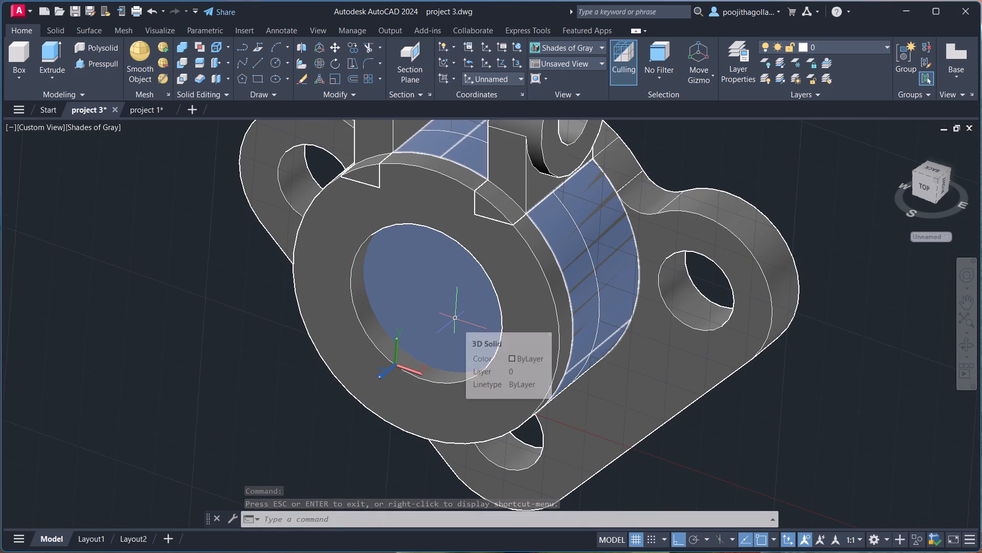
scroll(455, 318, "down", 2)
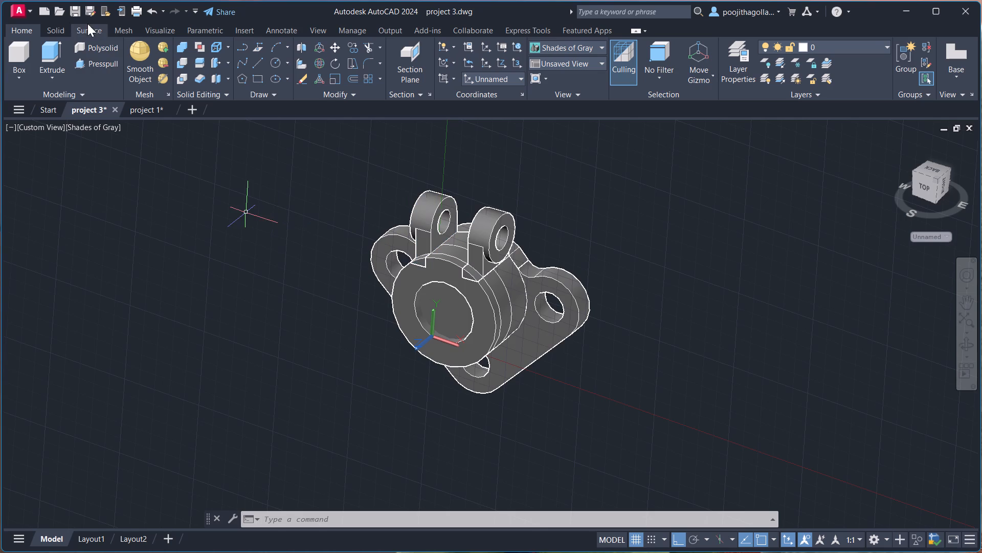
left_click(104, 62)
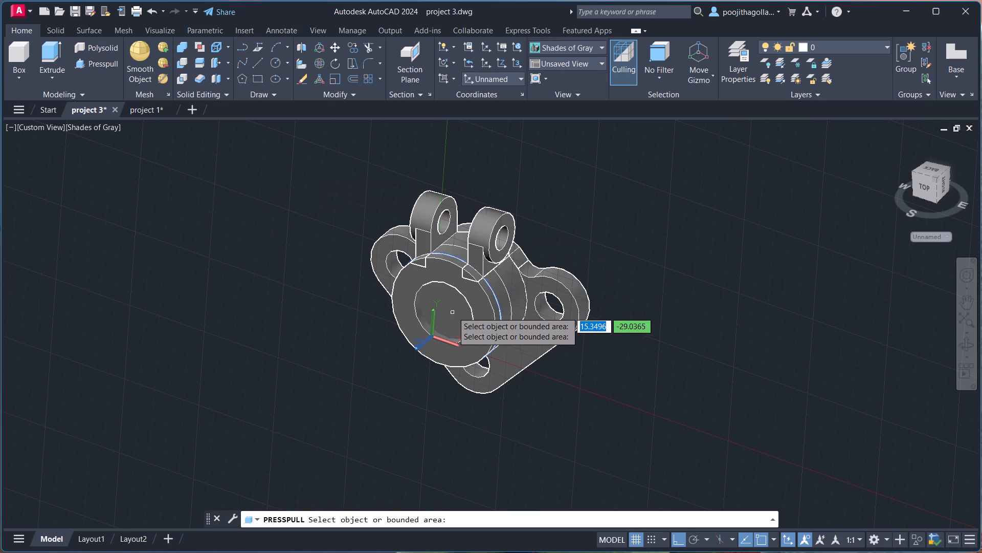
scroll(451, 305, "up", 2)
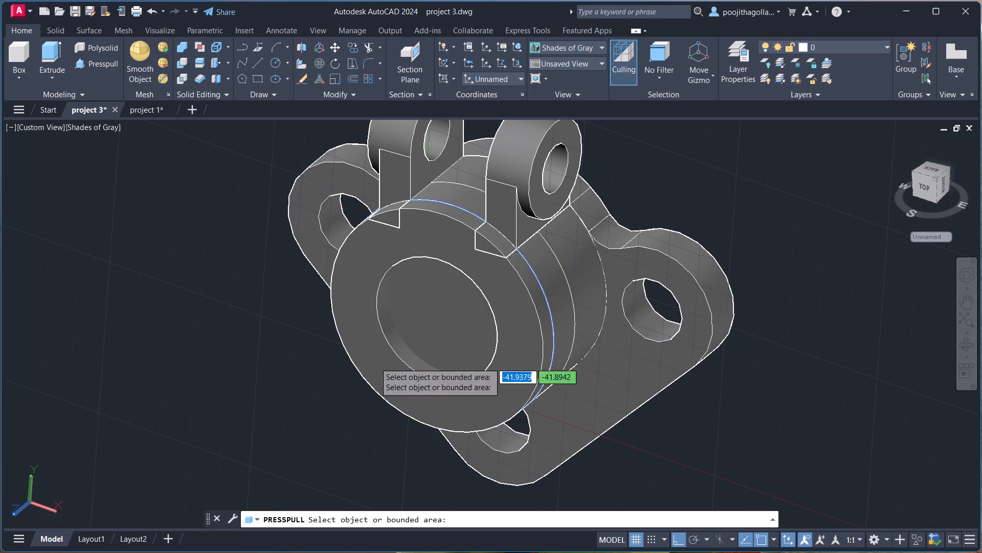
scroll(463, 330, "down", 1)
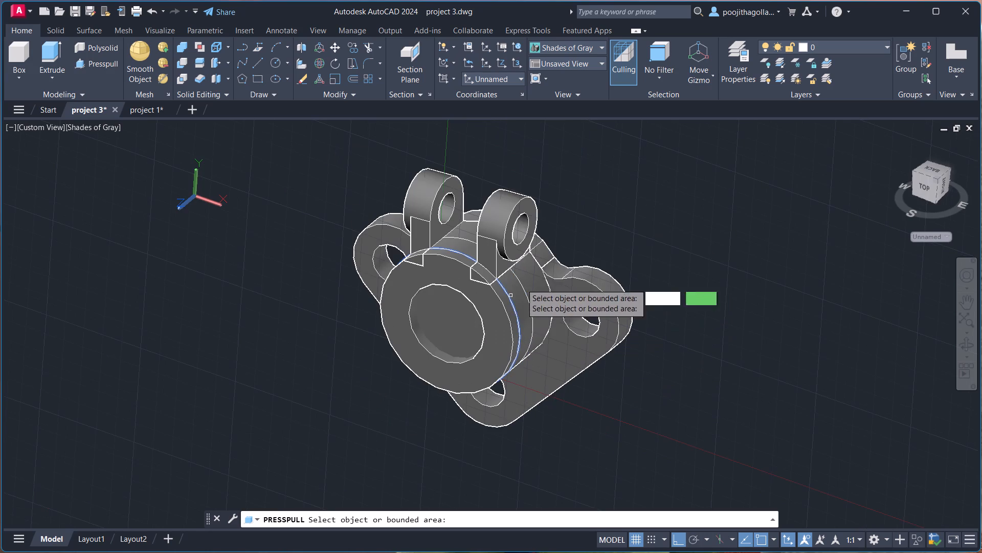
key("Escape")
Unite the plate, boss, lugs and all other bracket pieces into one solid with Union.
left_click_drag(701, 159, 685, 169)
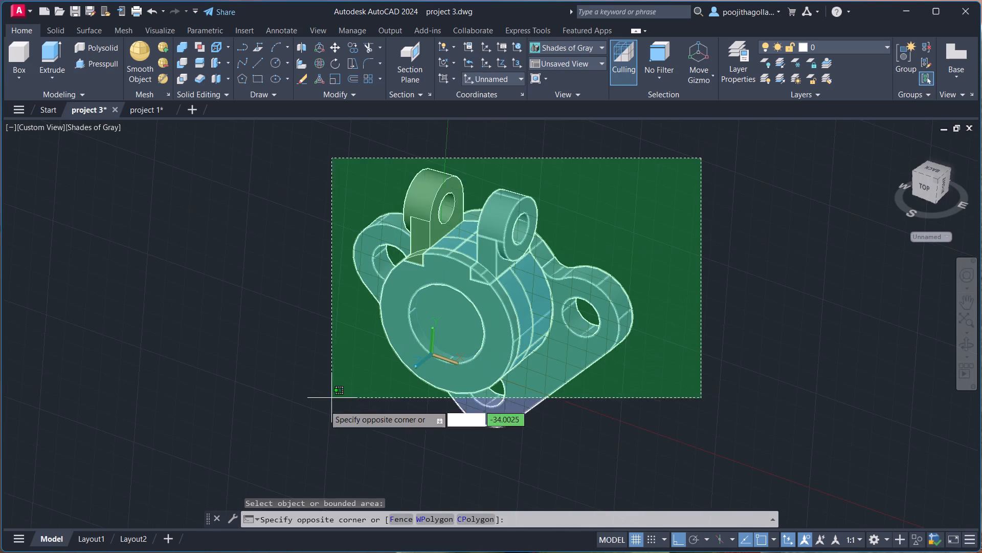
left_click(274, 425)
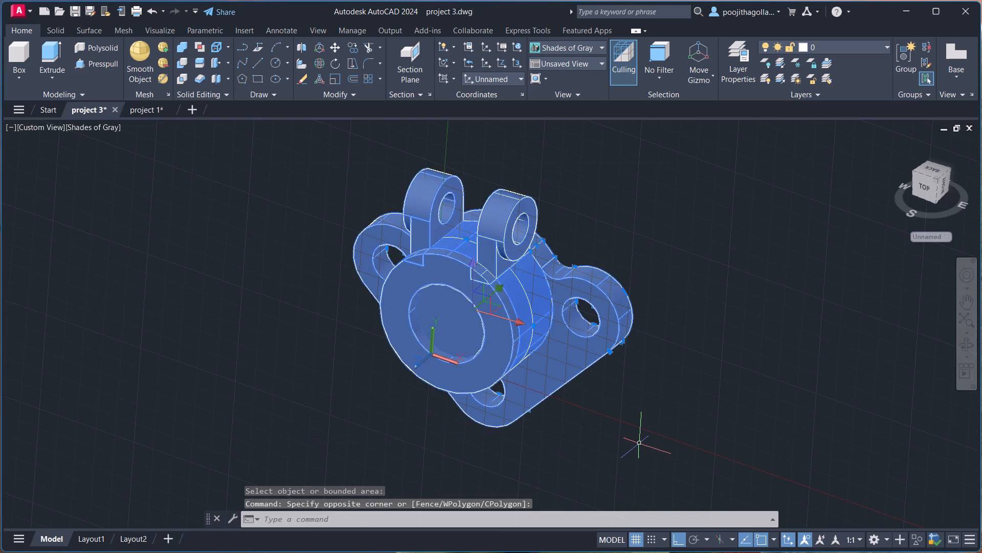
type("uni")
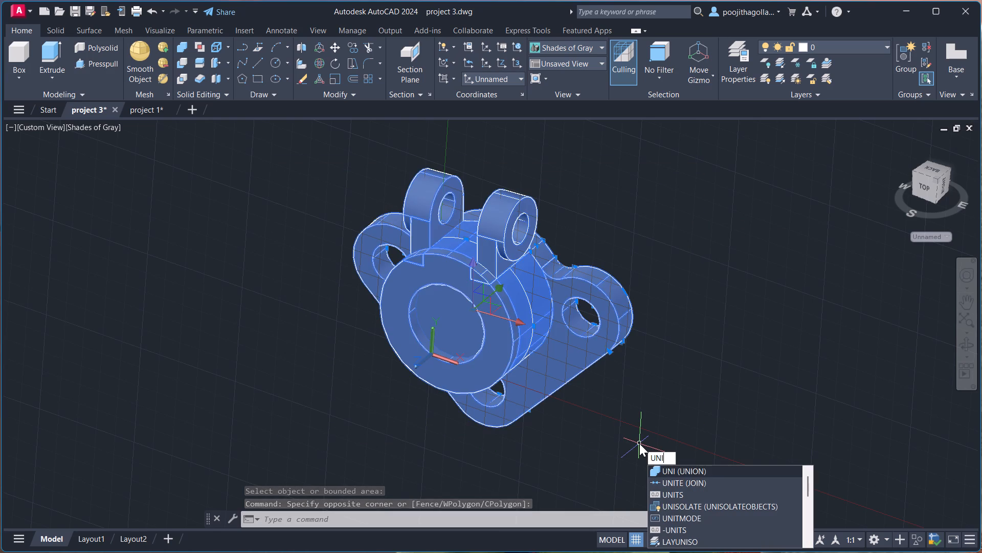
key("Return")
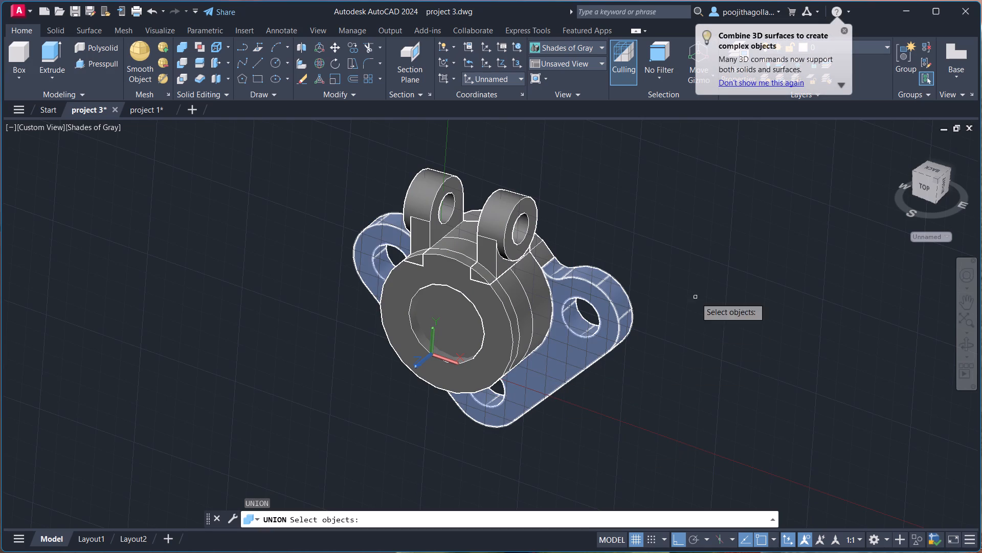
left_click(693, 154)
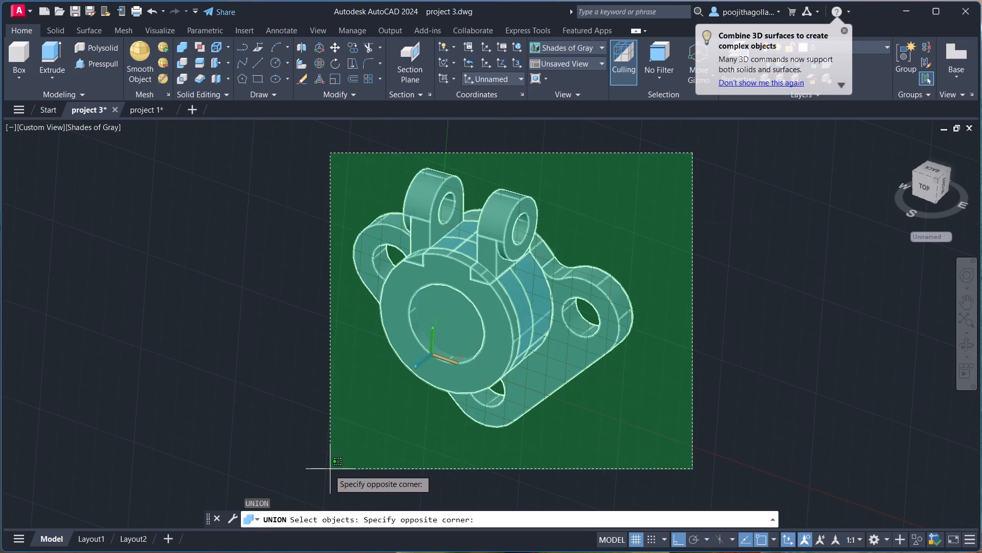
left_click(329, 470)
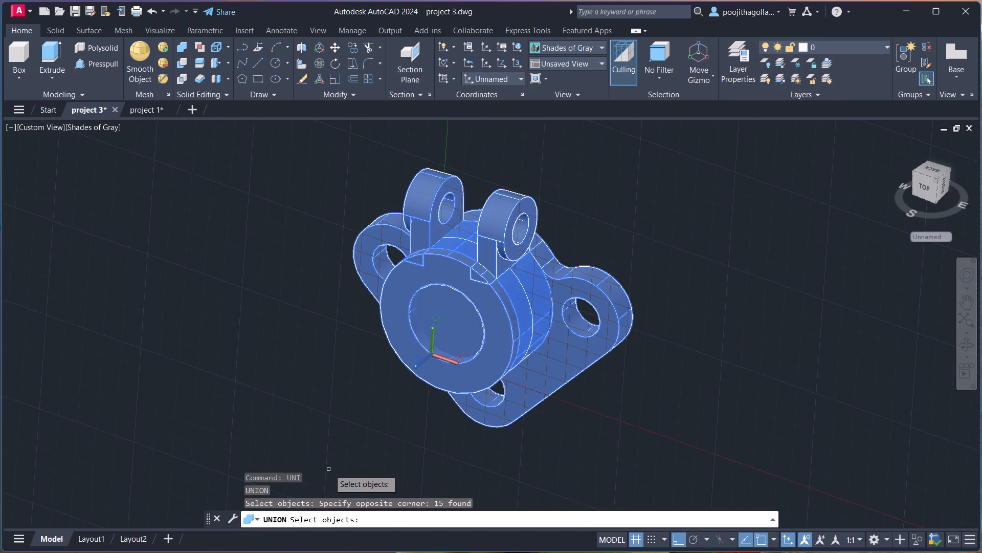
key("Return")
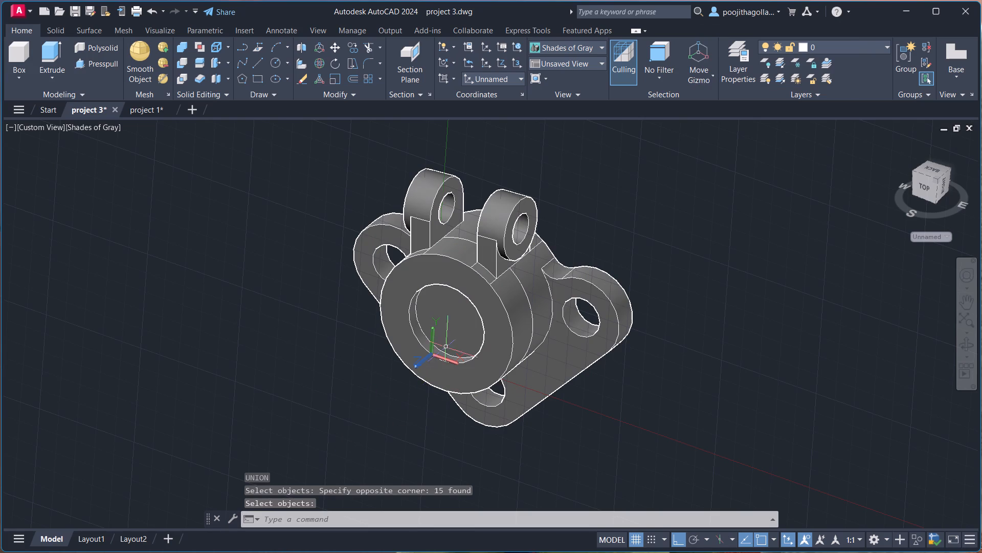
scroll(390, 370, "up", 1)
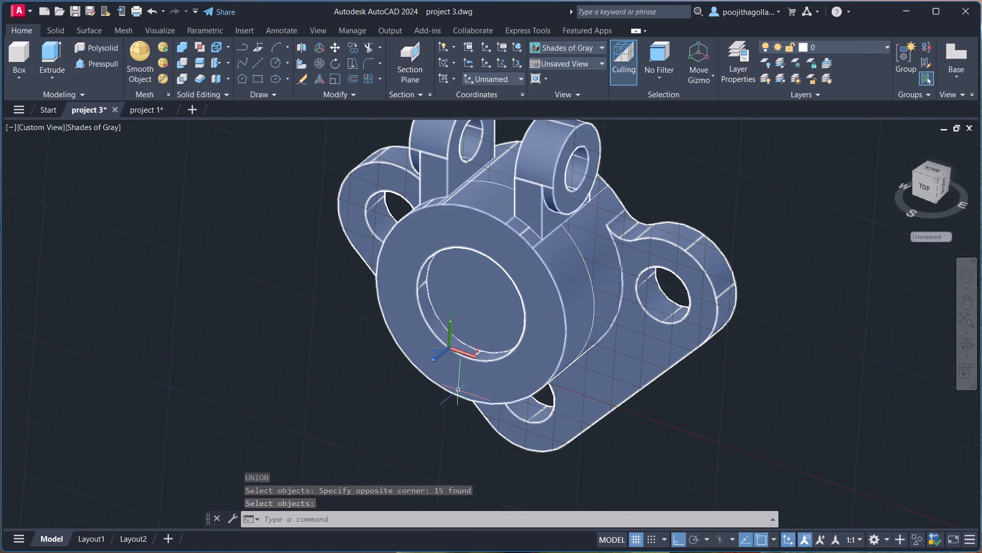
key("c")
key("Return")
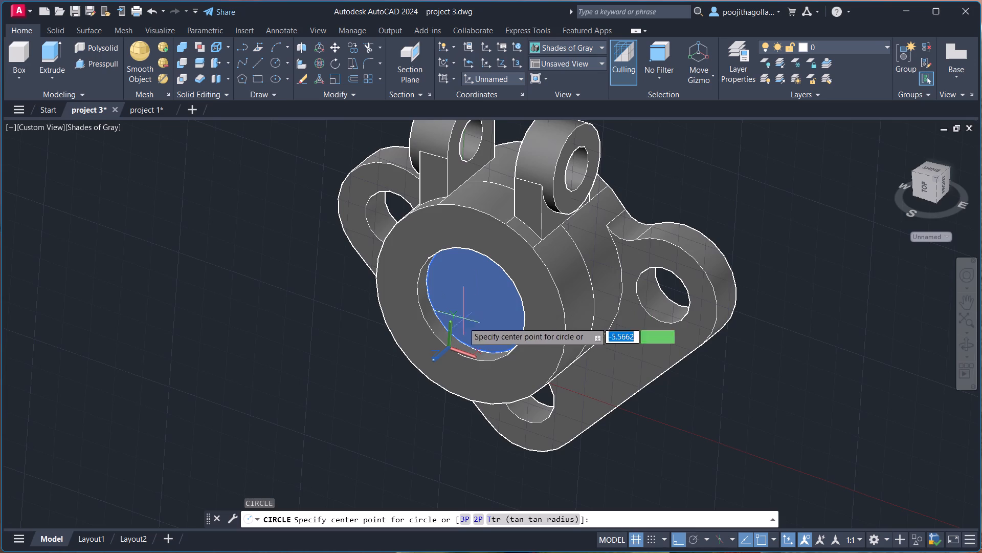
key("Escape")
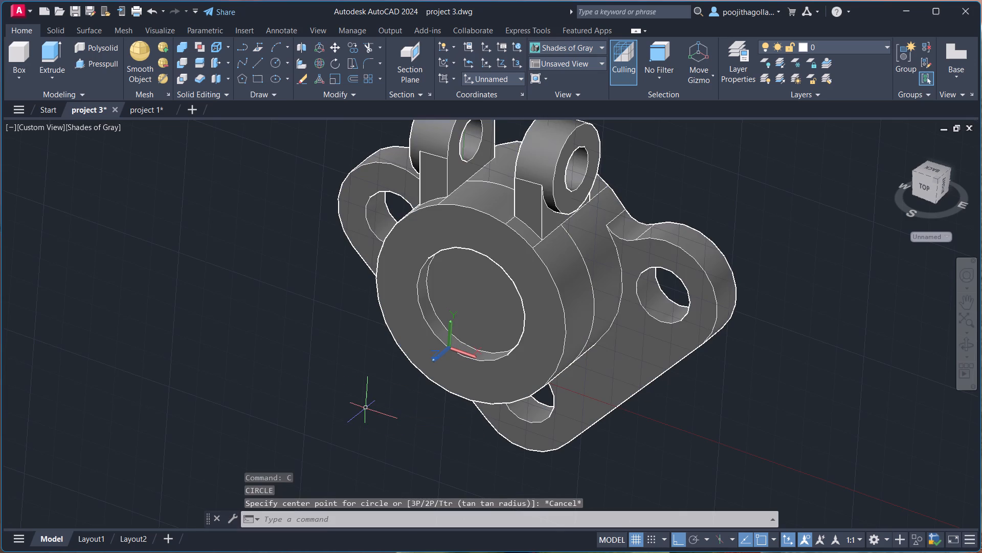
Place the UCS origin at the centre of the boss's recess floor, with X across the boss and Y toward the lugs.
type("ucs")
key("Return")
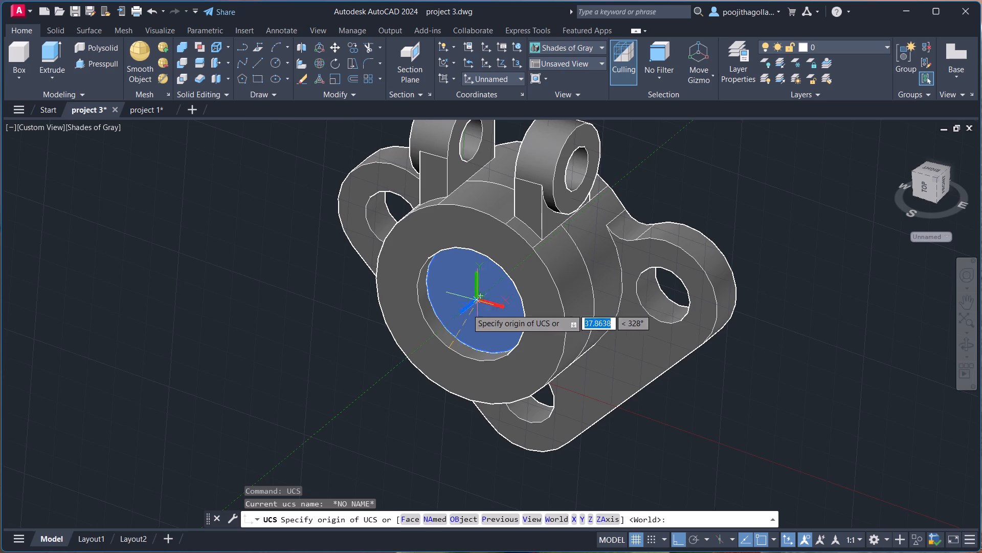
left_click(483, 297)
left_click(743, 396)
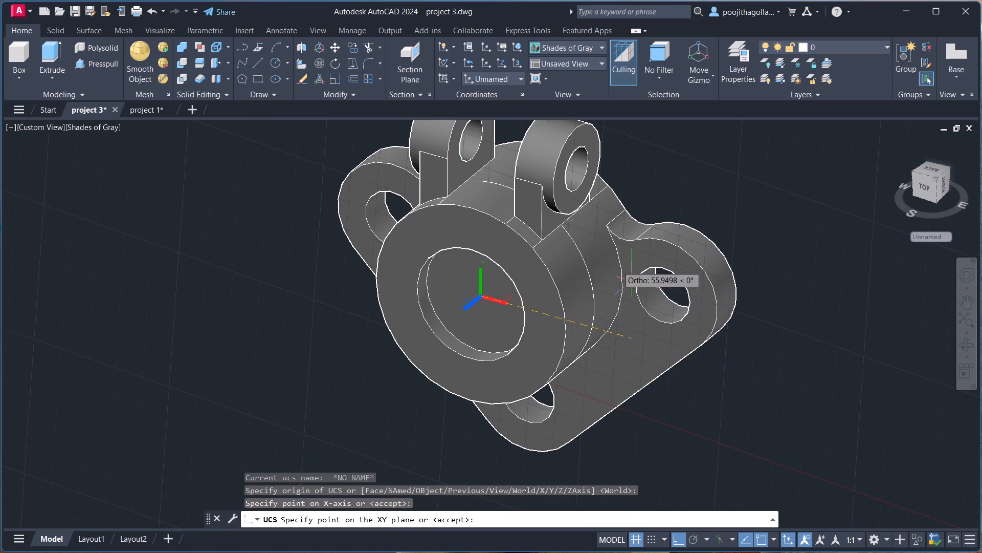
middle_click_drag(586, 193, 592, 385)
left_click(526, 252)
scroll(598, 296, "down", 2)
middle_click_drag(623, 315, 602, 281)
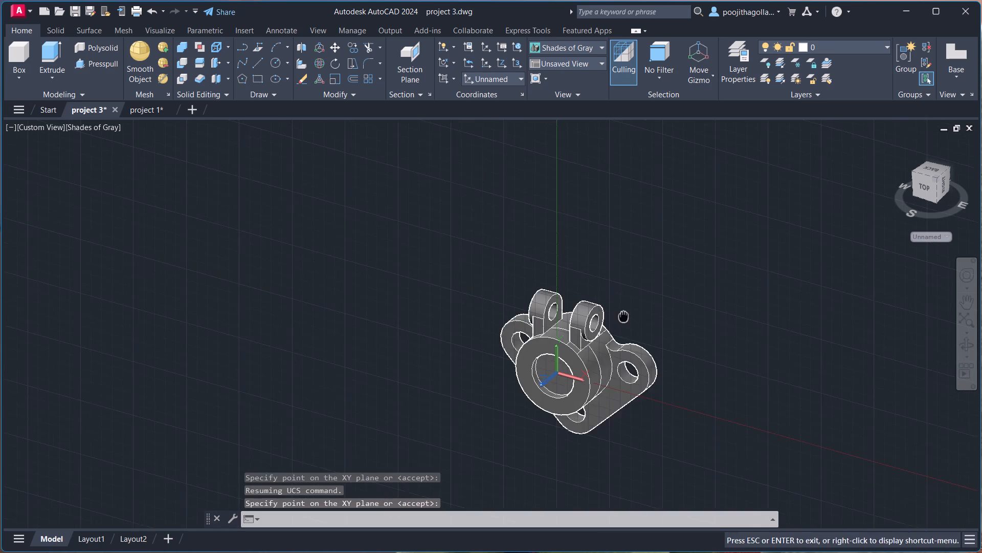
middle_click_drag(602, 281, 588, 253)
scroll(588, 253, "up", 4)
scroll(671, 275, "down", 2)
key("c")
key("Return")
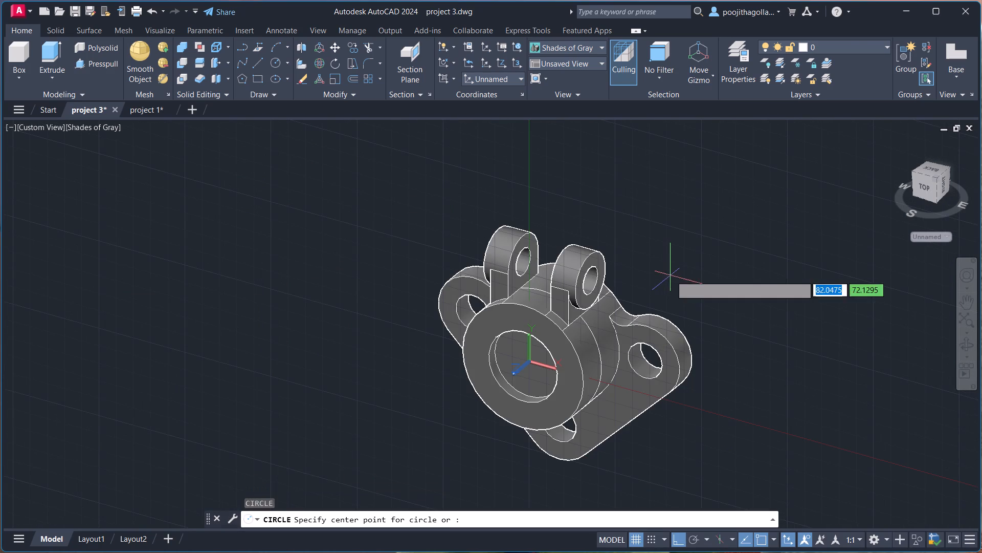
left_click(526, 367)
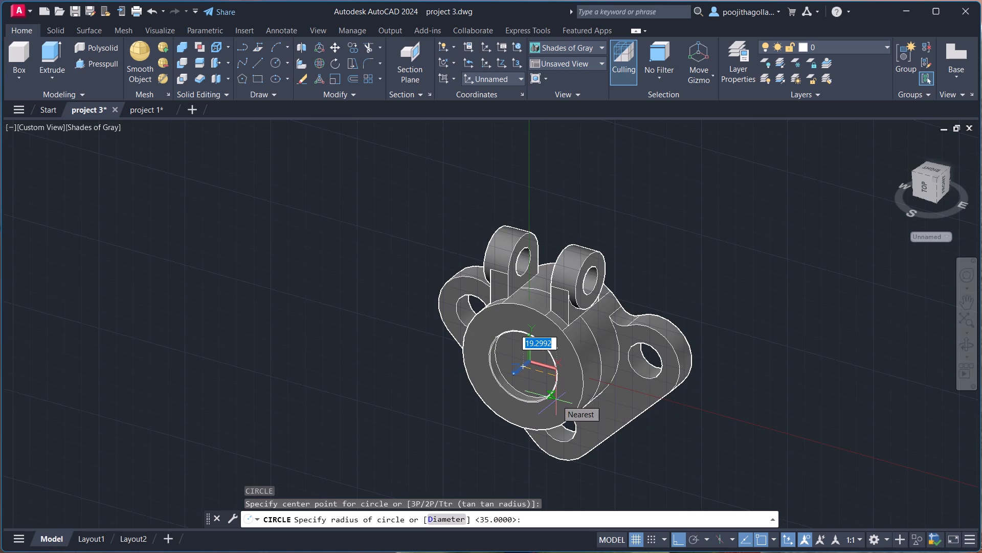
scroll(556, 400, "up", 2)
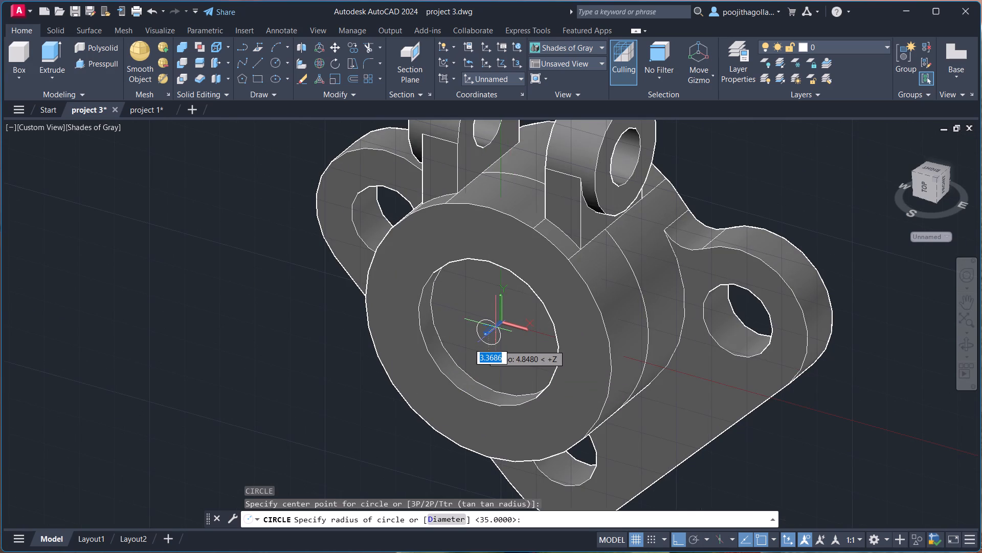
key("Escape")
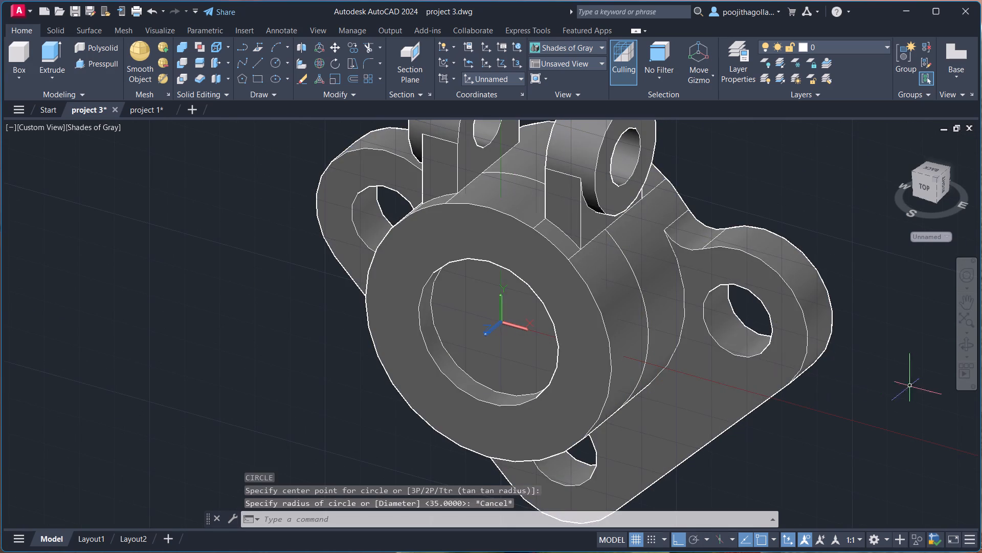
Draw a circle of radius 20 on the boss's recess floor, centred at the UCS origin.
left_click(970, 349)
left_click_drag(742, 438, 780, 397)
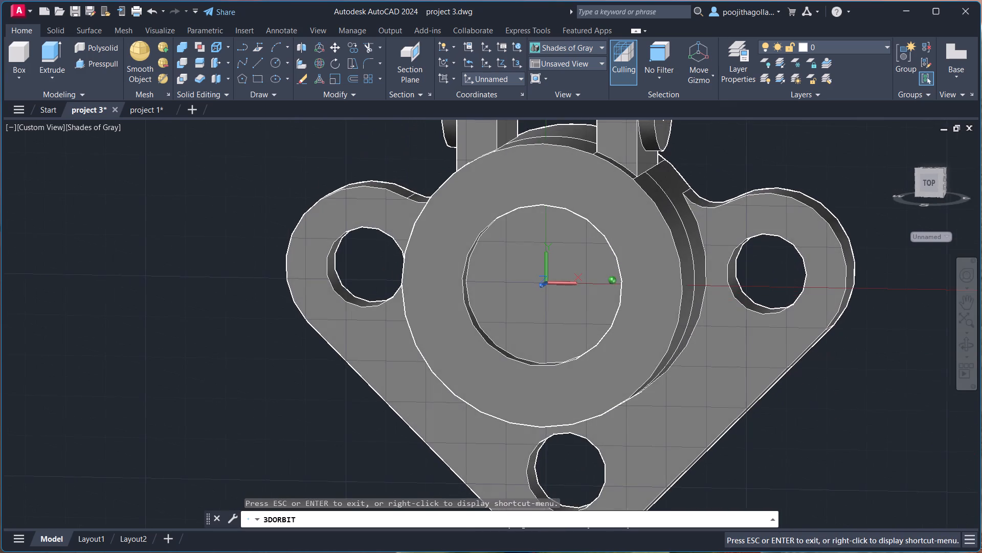
left_click_drag(780, 397, 786, 398)
key("c")
key("Return")
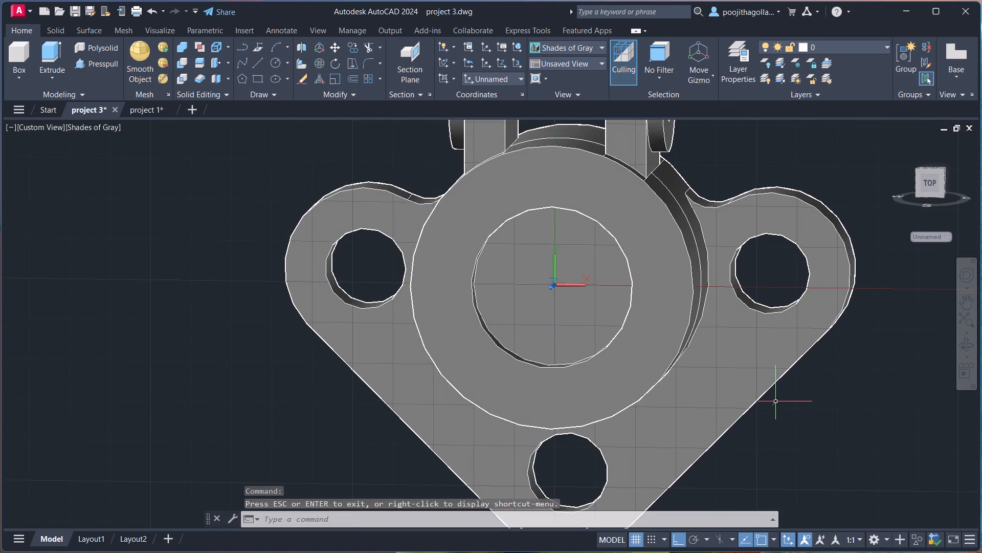
key("c")
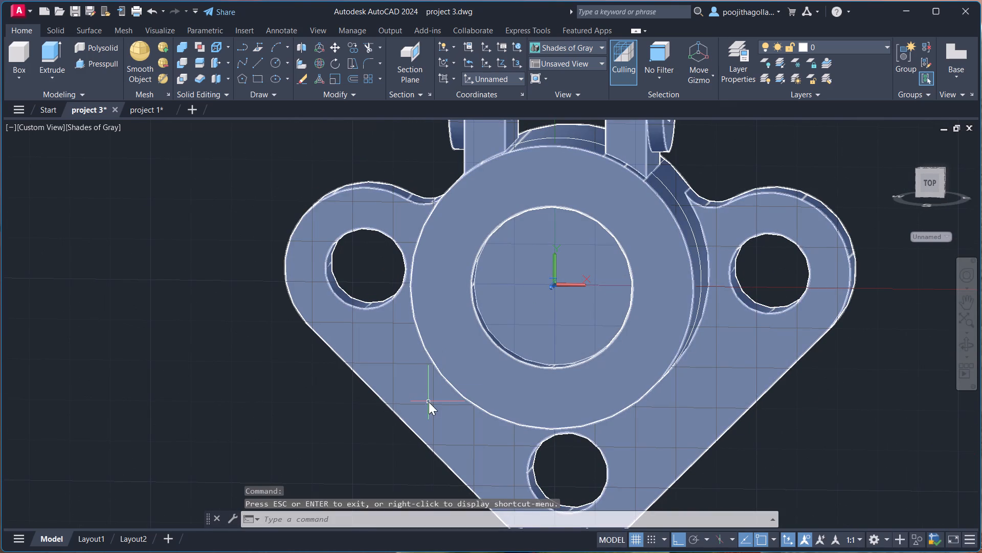
key("Return")
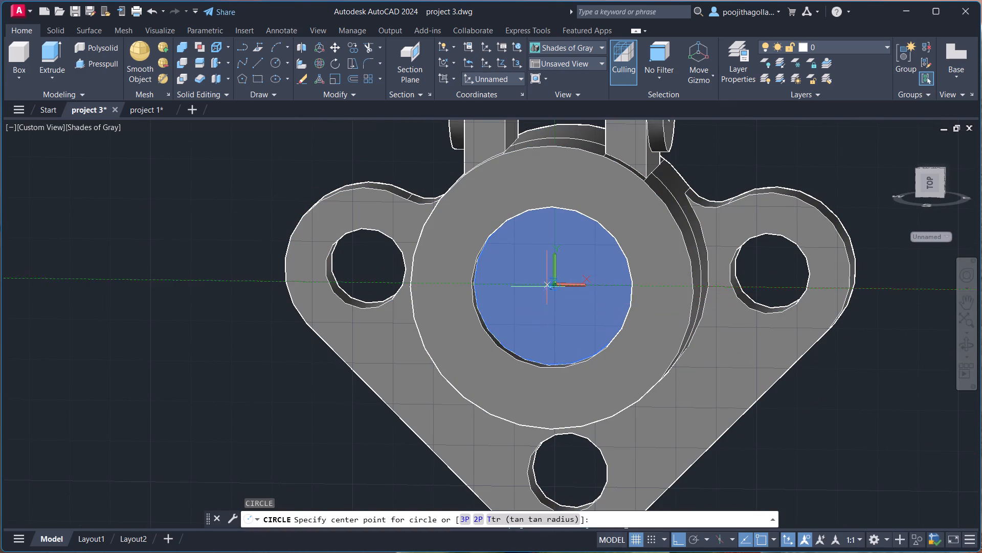
left_click(552, 285)
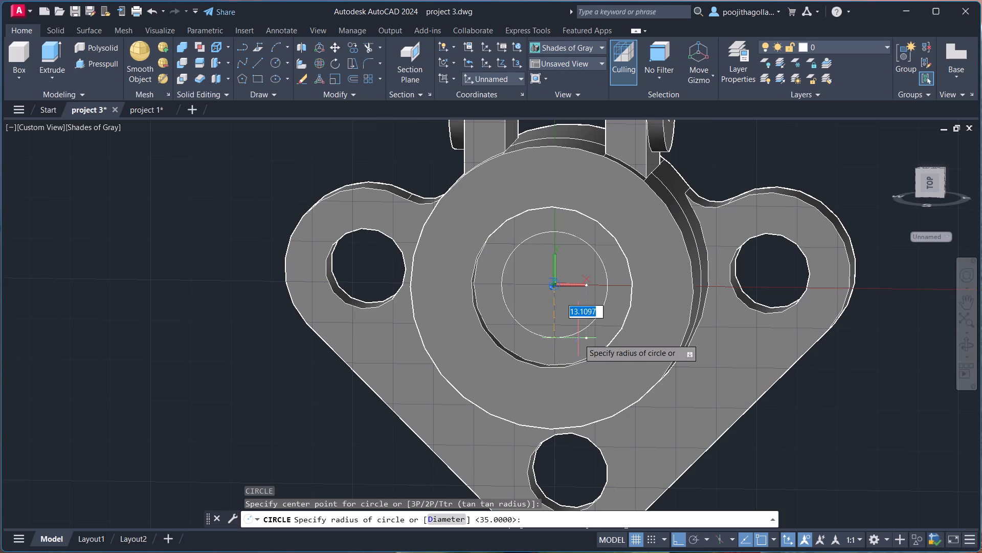
type("20")
key("Return")
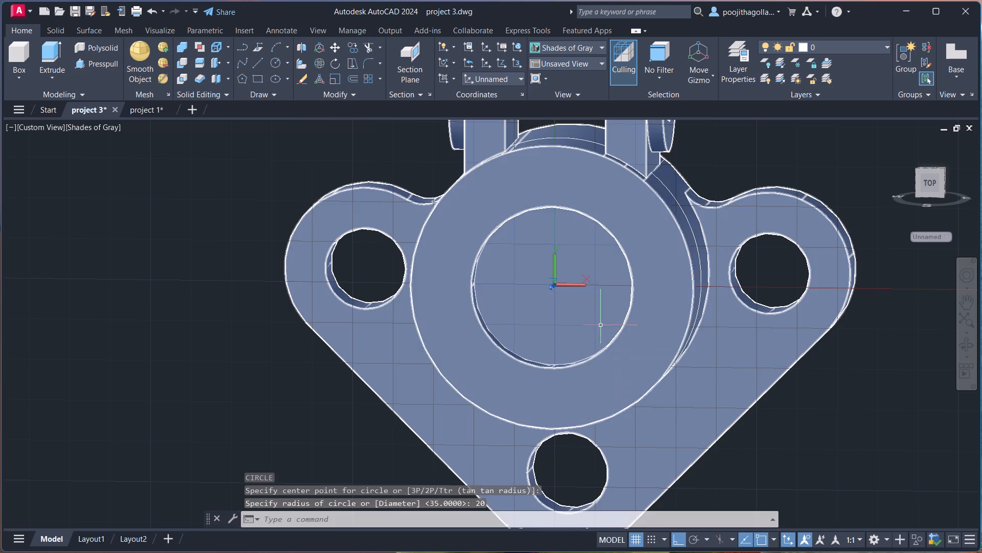
Presspull the circular recess floor back through the boss and plate to cut a through bore.
left_click(967, 343)
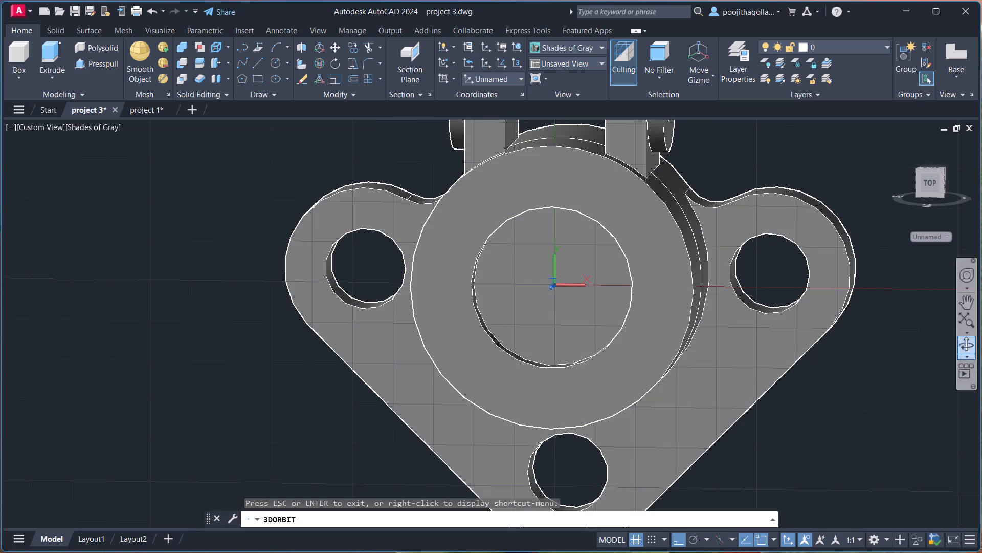
left_click_drag(885, 359, 843, 381)
key("Escape")
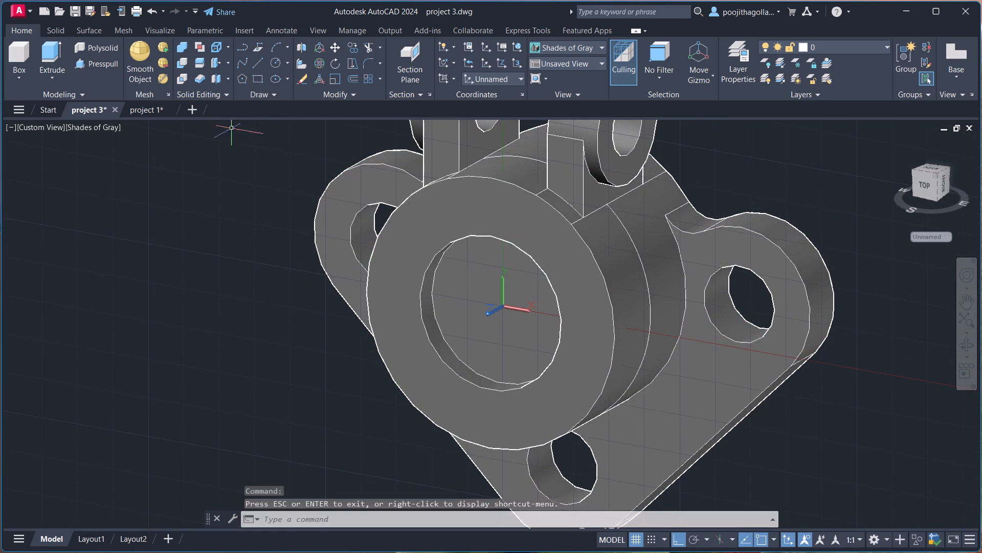
left_click(100, 61)
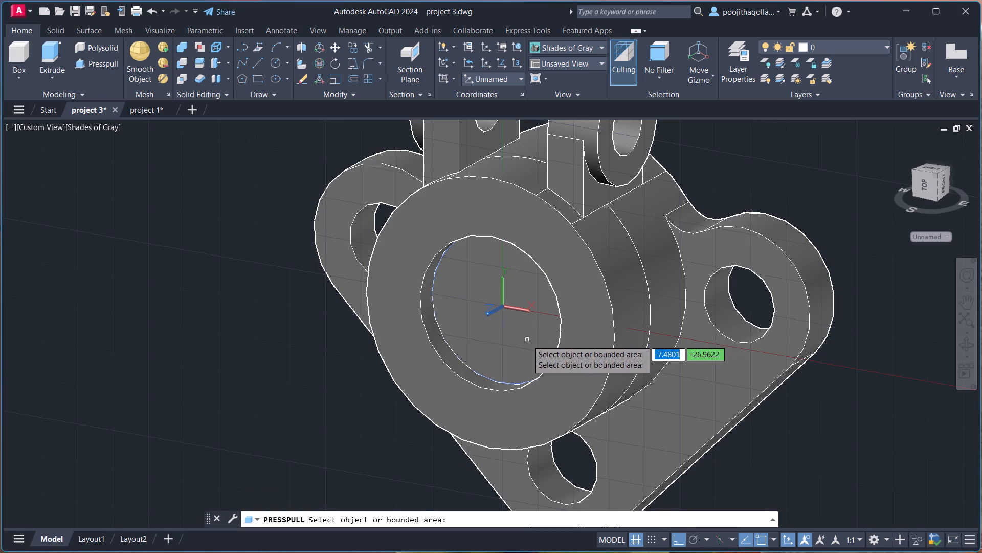
left_click_drag(527, 340, 536, 335)
left_click(828, 196)
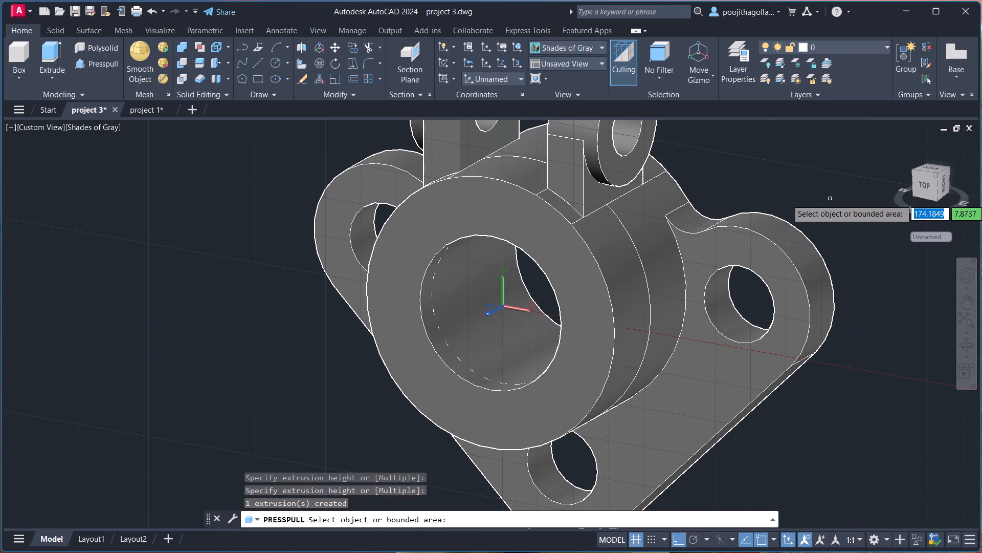
key("Escape")
Examine the through bore, the lugs and the whole bracket from several angles.
left_click(963, 355)
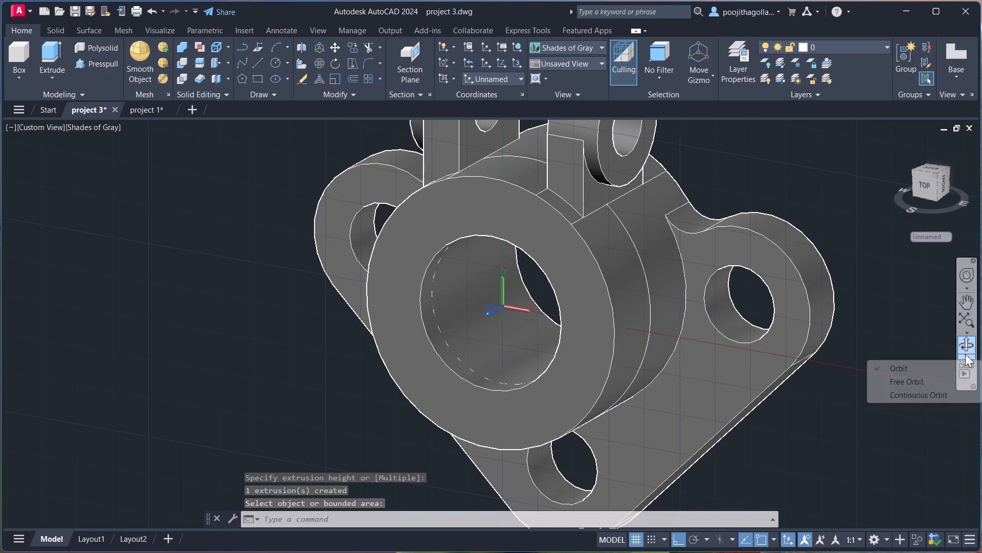
left_click_drag(676, 456, 734, 413)
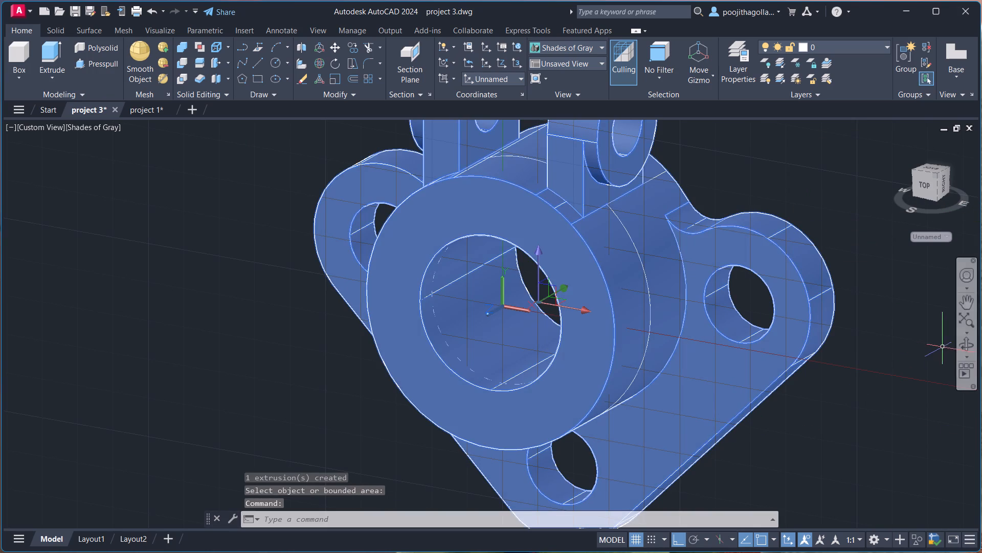
left_click(964, 348)
left_click(773, 475)
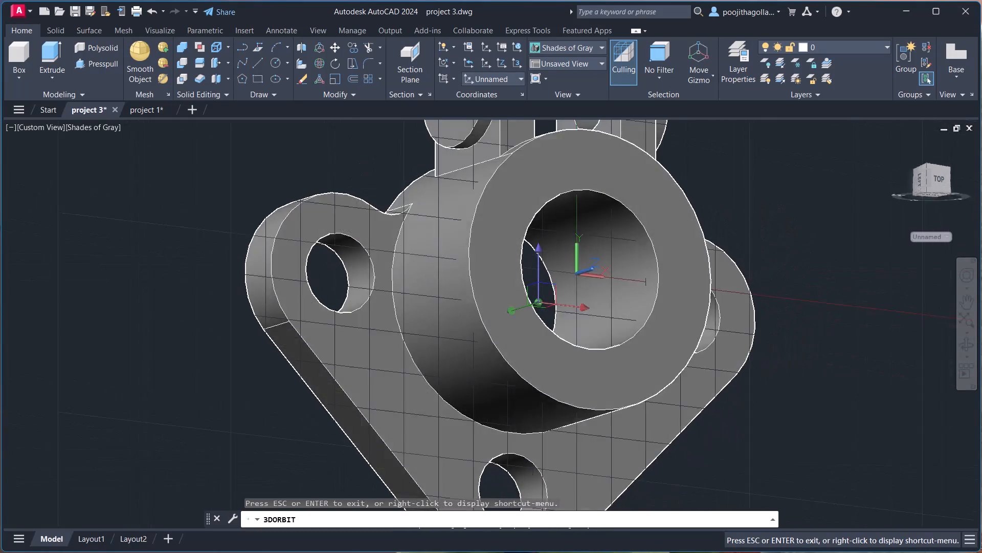
scroll(751, 423, "down", 5)
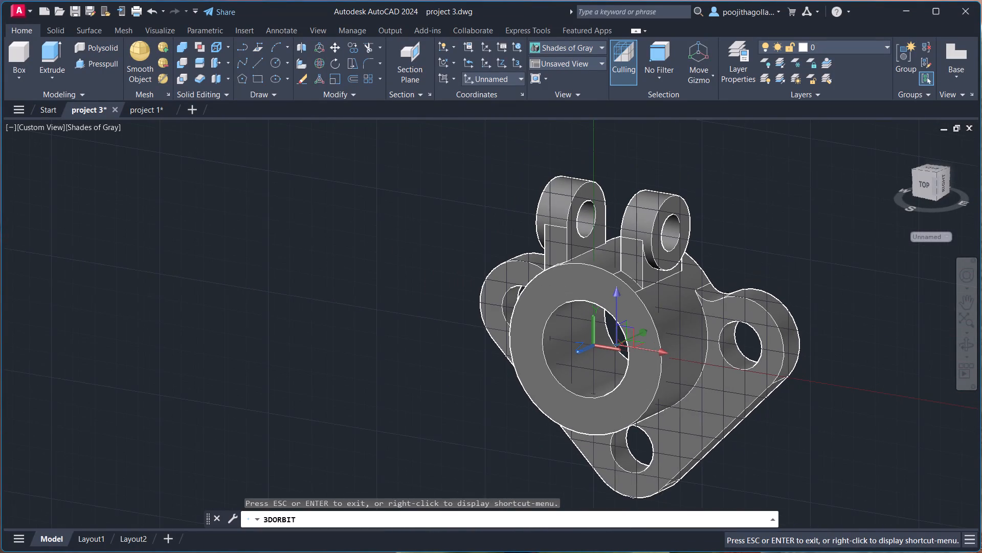
middle_click_drag(723, 414, 644, 461)
scroll(620, 435, "up", 2)
scroll(555, 311, "up", 2)
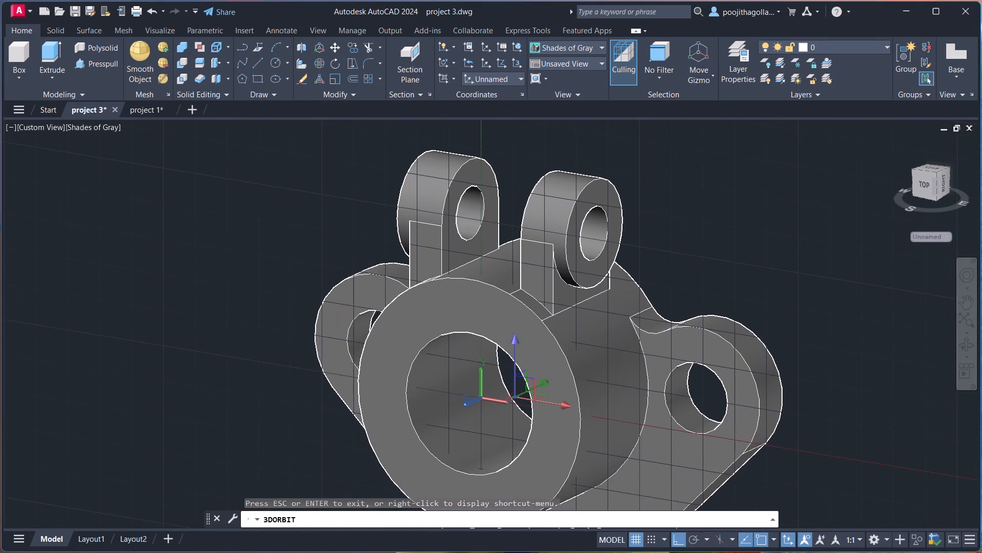
key("Escape")
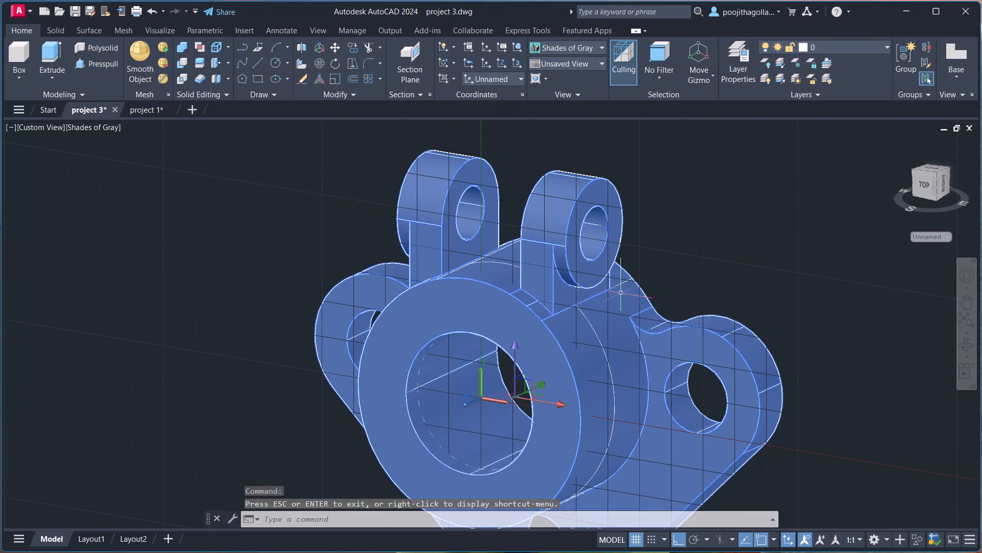
scroll(536, 313, "down", 3)
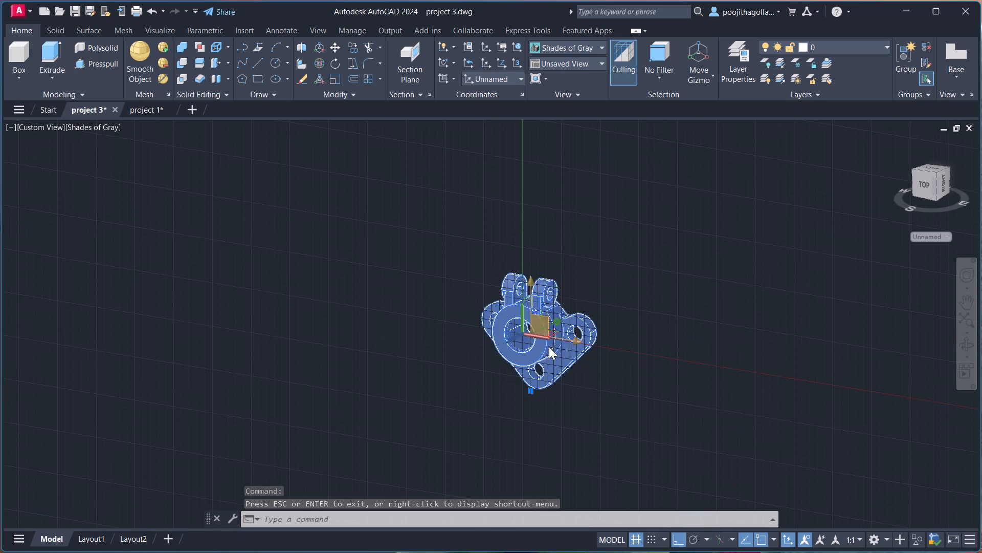
scroll(548, 347, "up", 3)
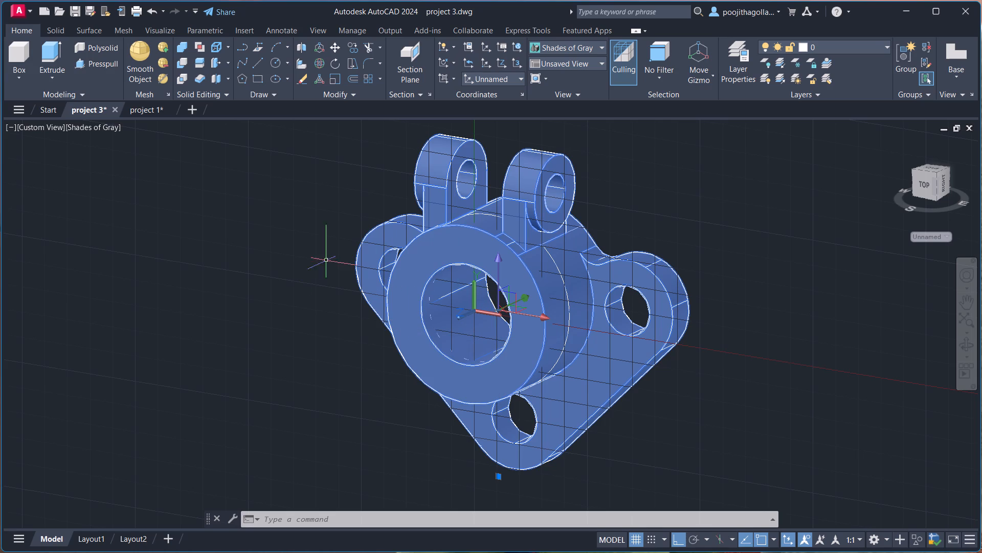
Switch the visual style to 2D Wireframe.
left_click(89, 125)
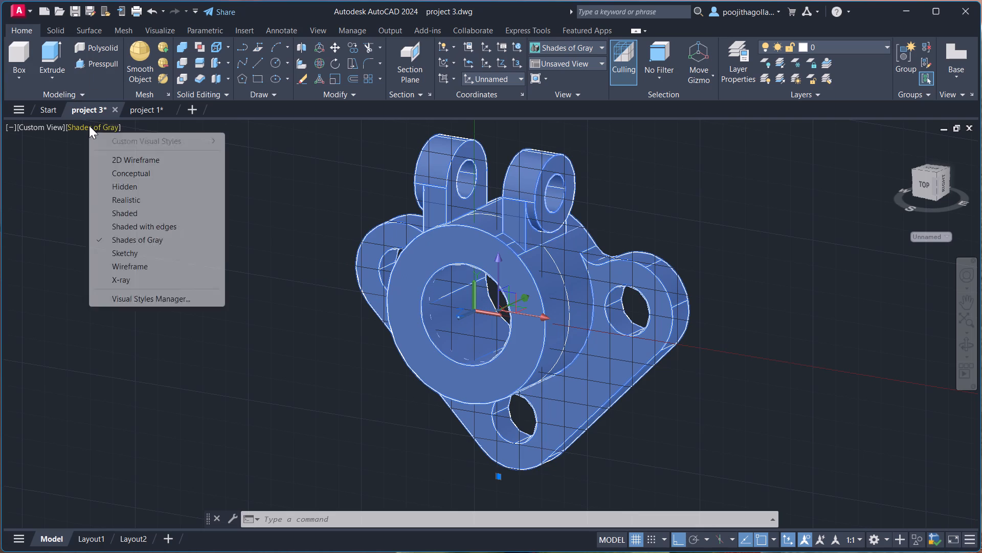
left_click(130, 162)
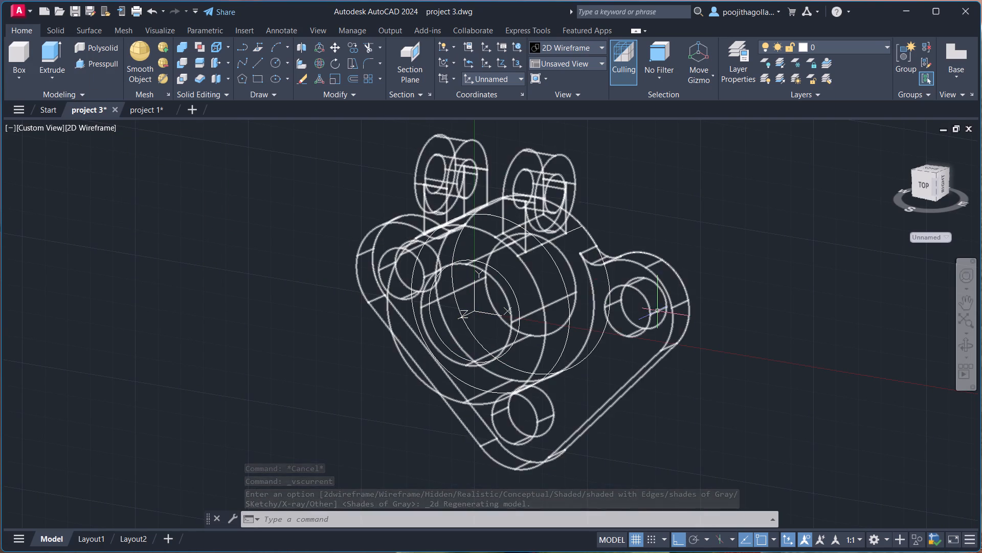
Erase the leftover construction geometry: two large circles around the boss, the bore circle and the short line beside the lug base.
left_click(609, 283)
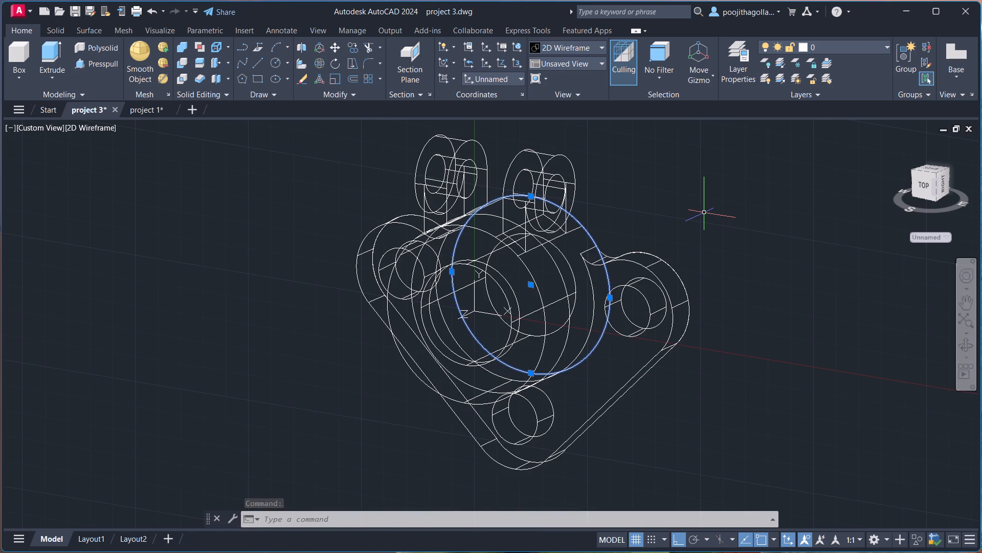
key("Delete")
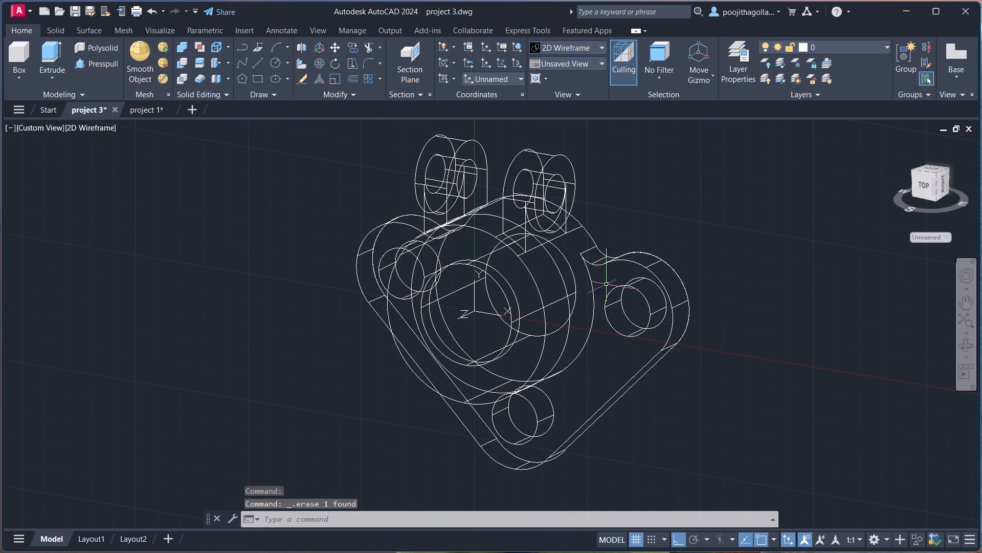
scroll(556, 372, "up", 4)
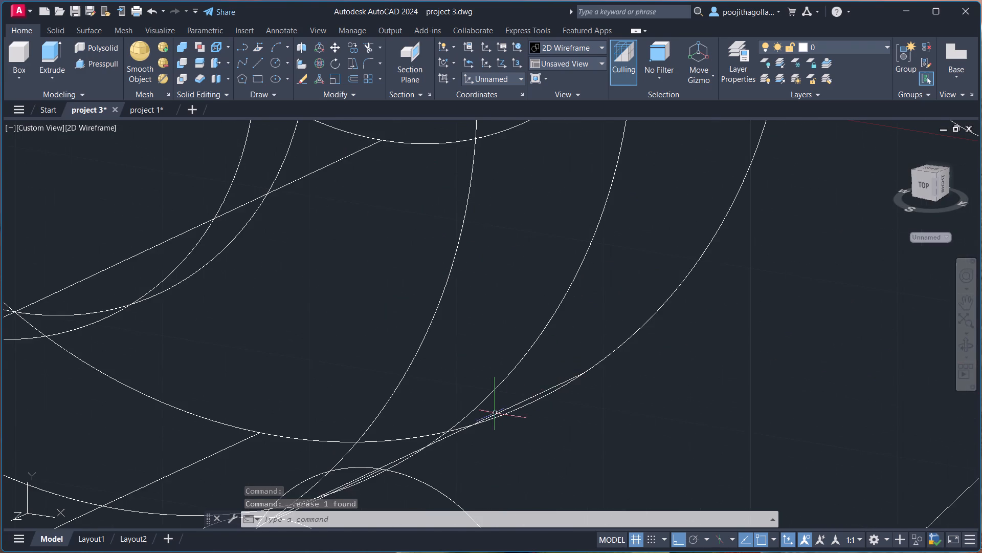
scroll(406, 459, "down", 5)
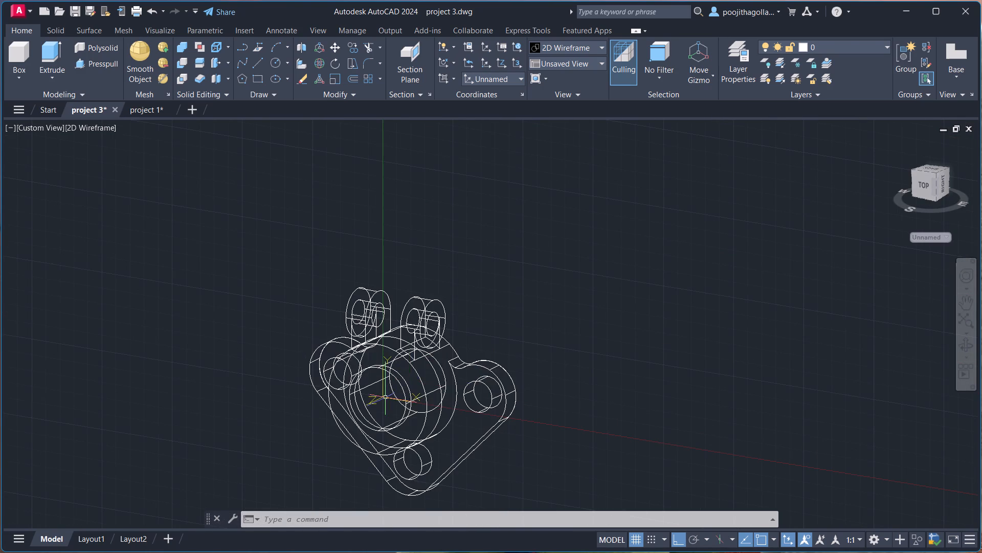
scroll(394, 373, "up", 4)
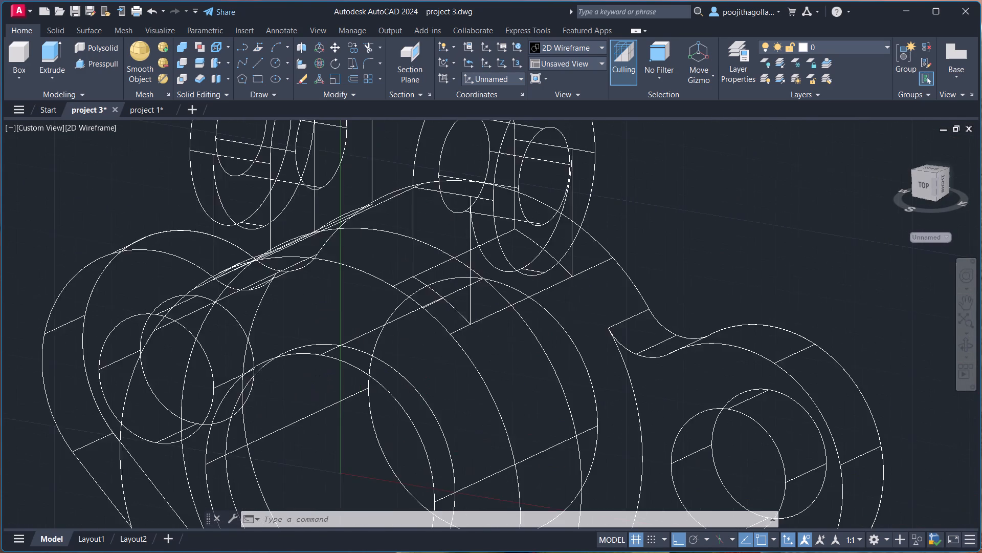
scroll(391, 374, "down", 4)
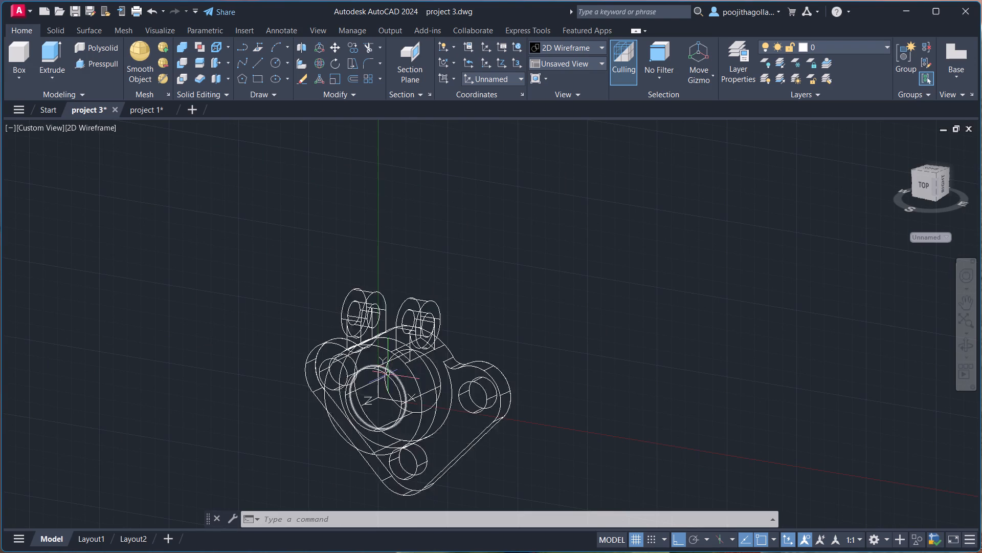
left_click(396, 377)
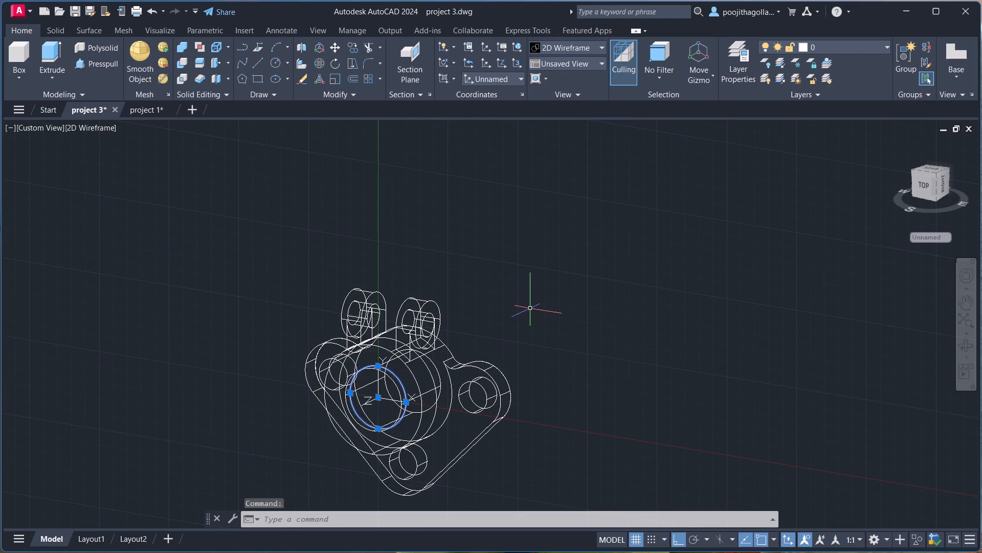
key("Delete")
scroll(380, 400, "up", 3)
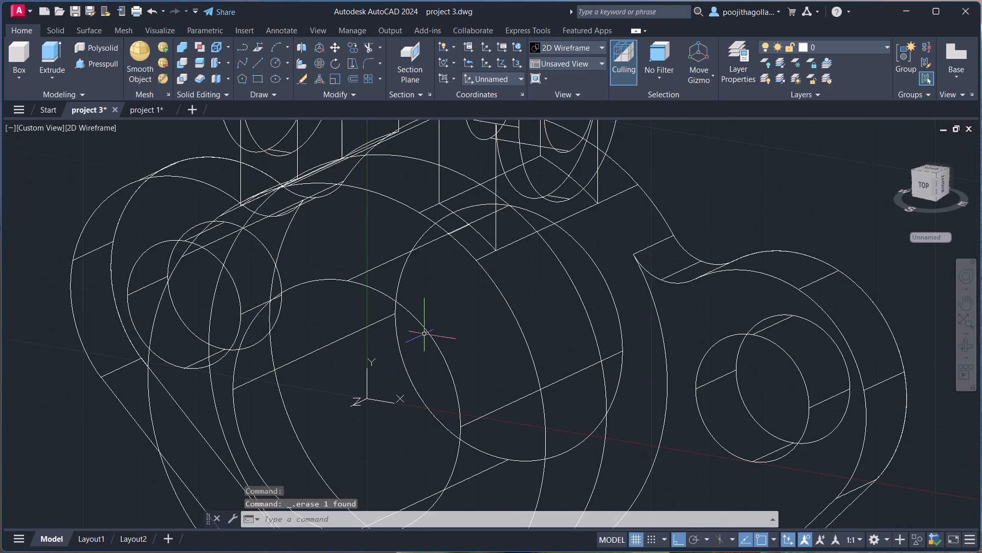
scroll(426, 325, "down", 2)
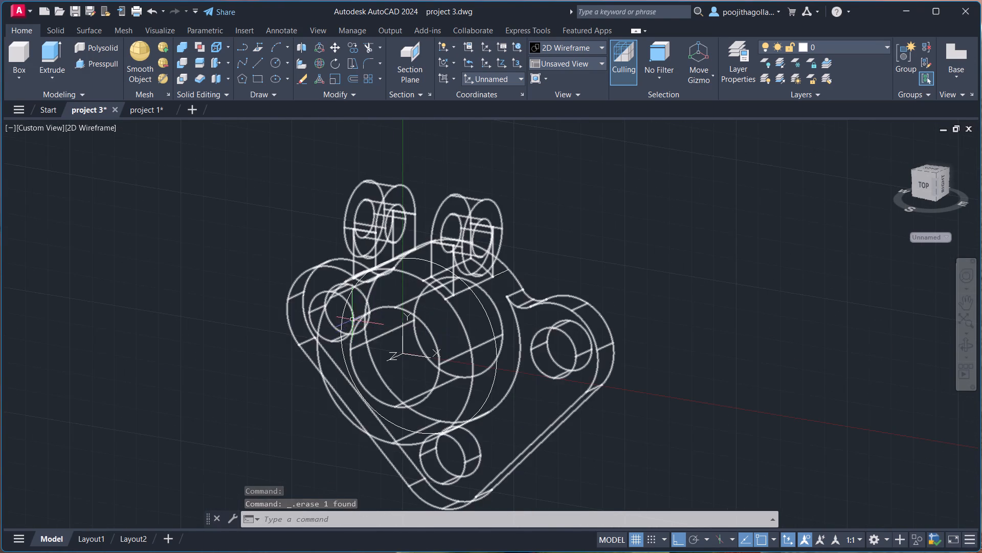
left_click(342, 316)
key("Delete")
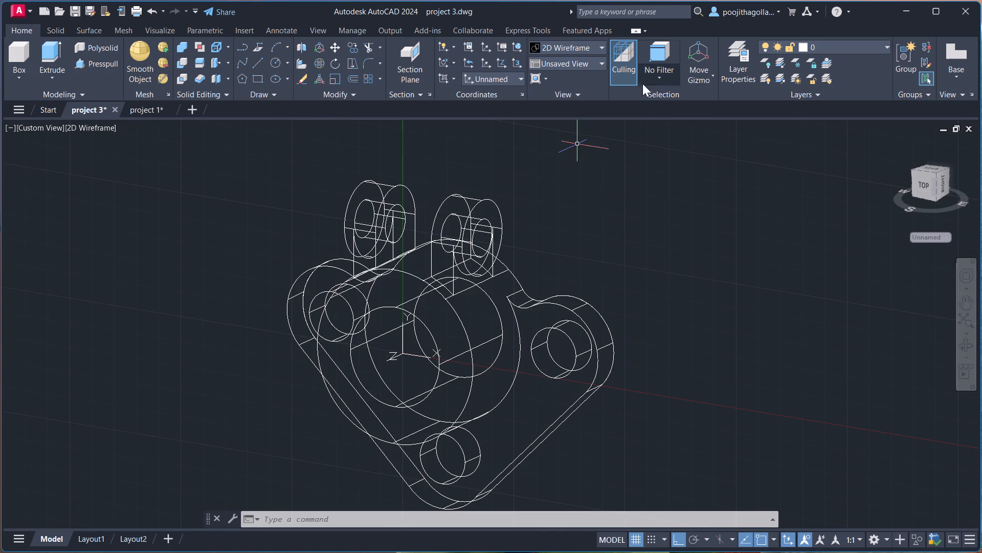
left_click(501, 271)
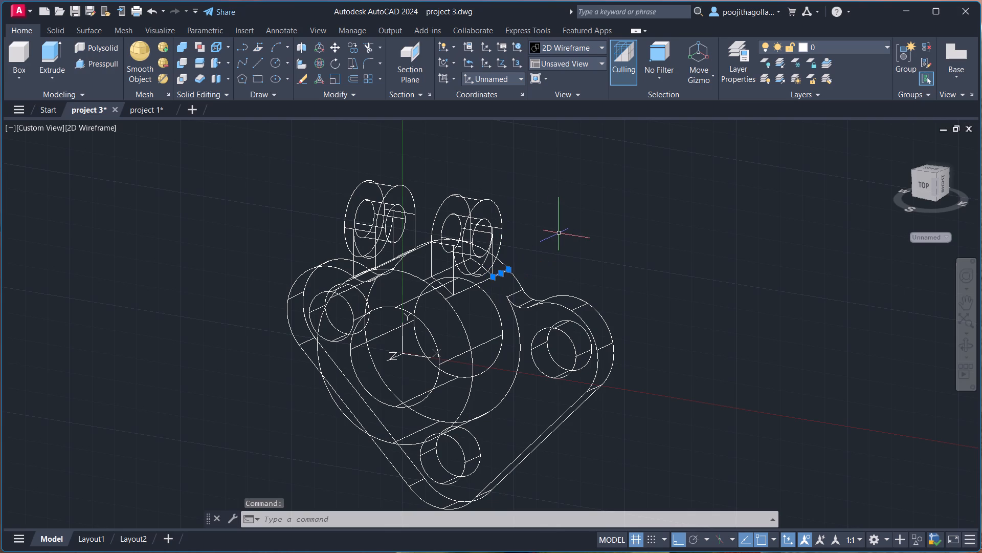
key("Delete")
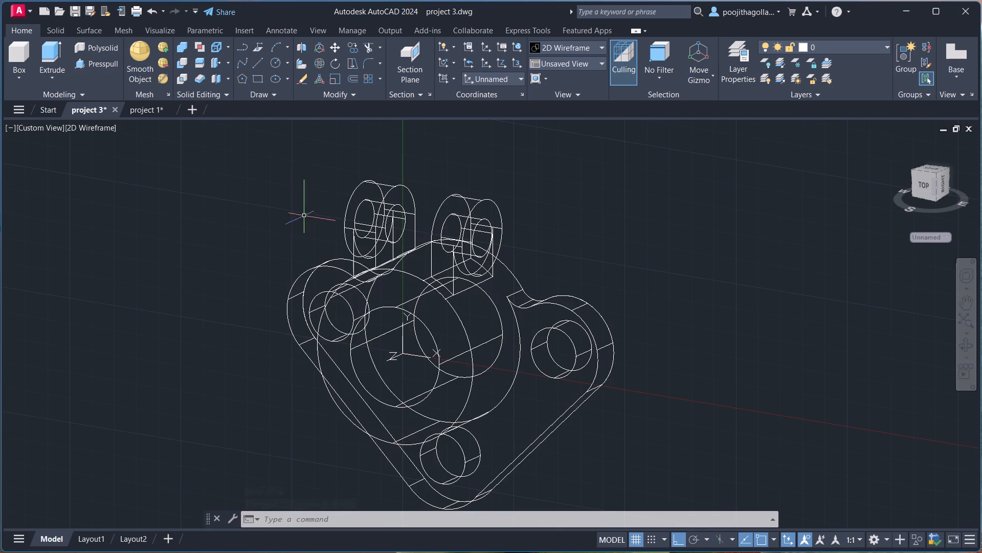
Set the visual style to Shades of Gray.
left_click(84, 128)
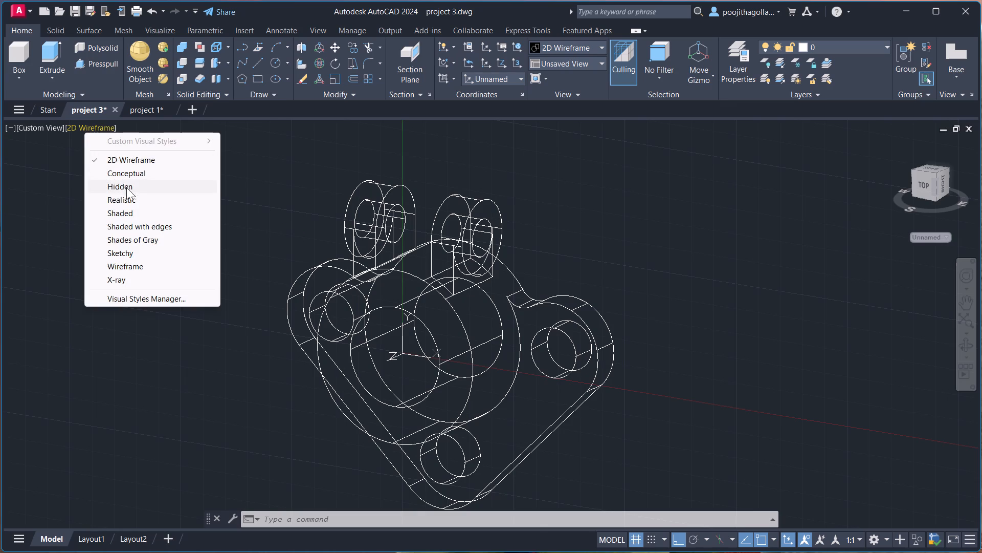
left_click(141, 240)
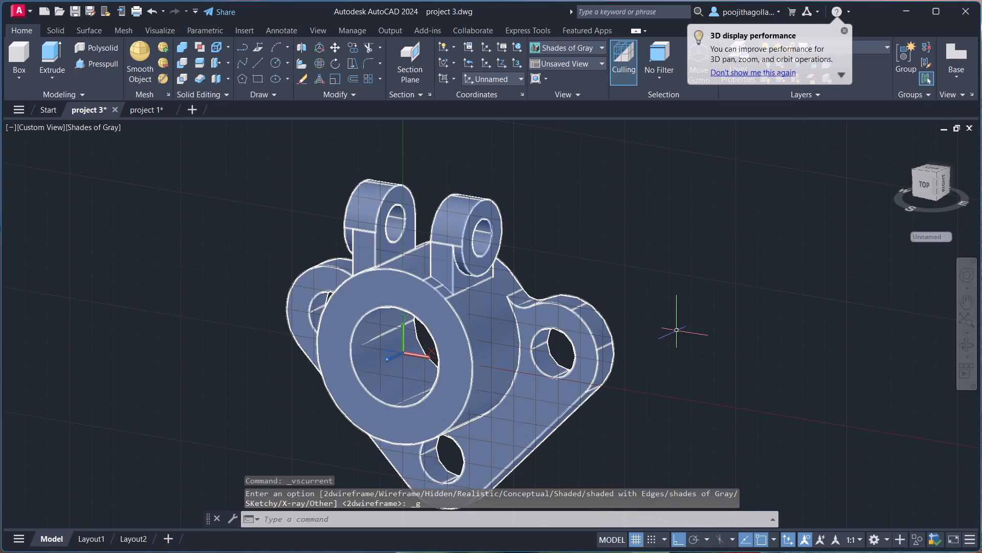
scroll(456, 237, "up", 4)
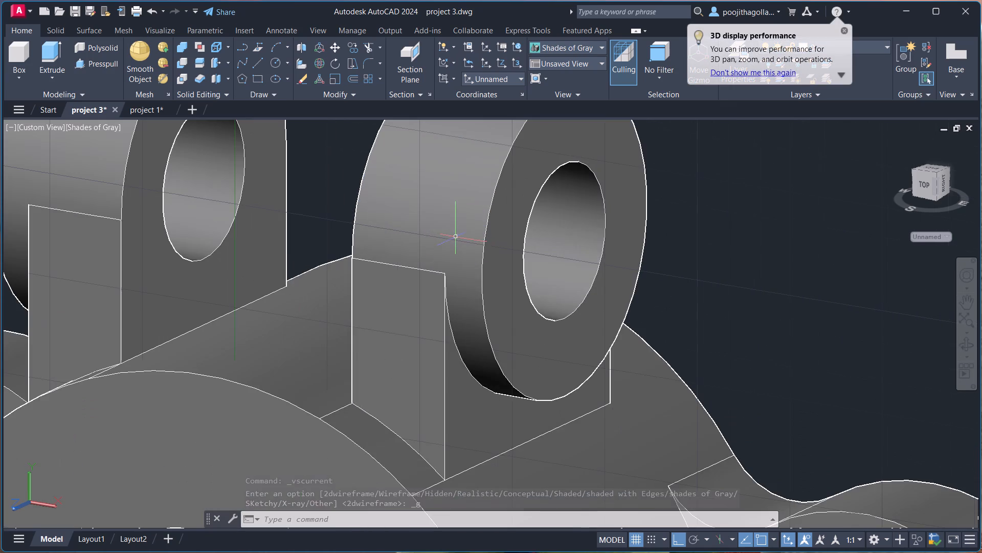
Examine the cleaned-up bracket from the front, back and side, ending on an angled view of the whole part.
scroll(568, 316, "down", 3)
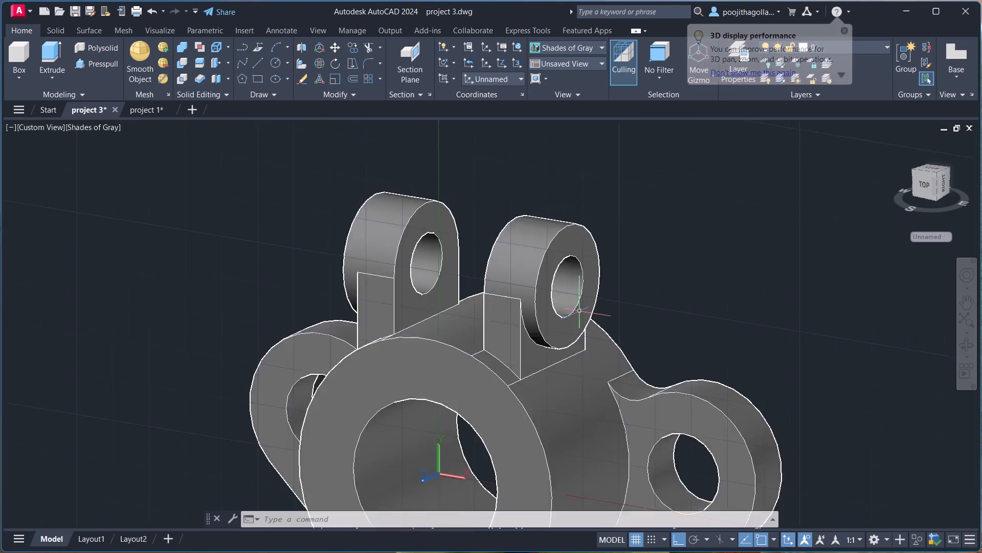
left_click(965, 344)
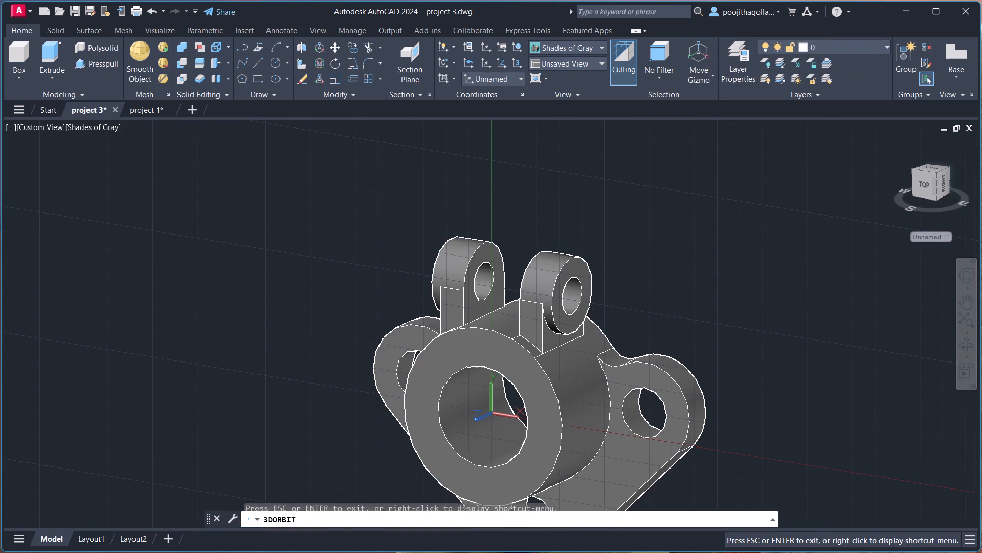
left_click_drag(687, 261, 443, 276)
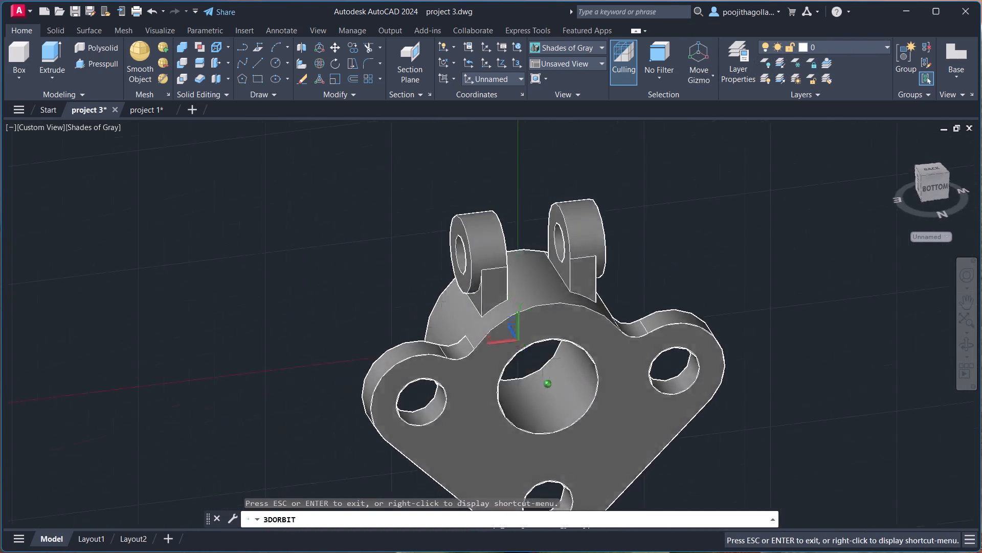
left_click_drag(443, 276, 631, 302)
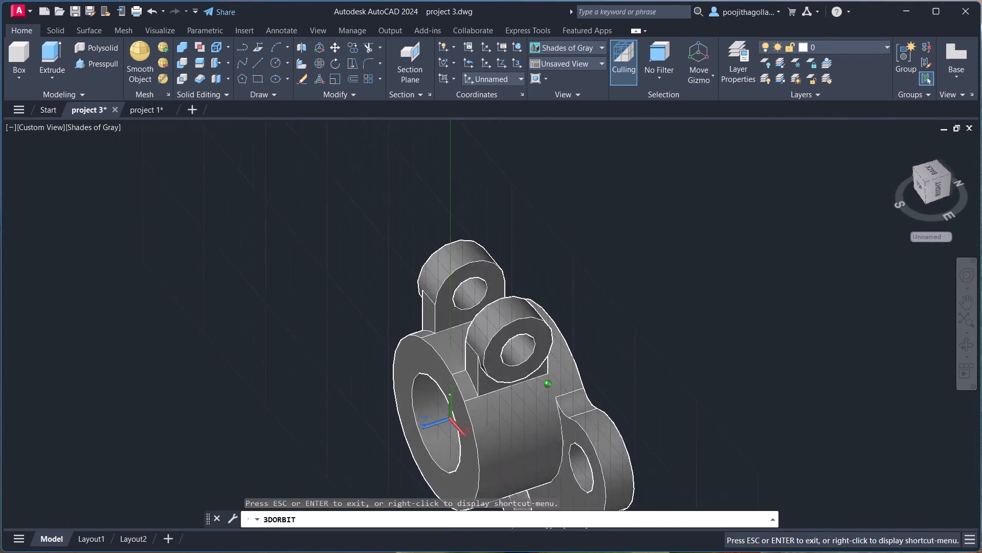
left_click_drag(631, 302, 652, 316)
middle_click_drag(648, 363, 649, 260)
scroll(637, 321, "up", 1)
scroll(546, 318, "up", 1)
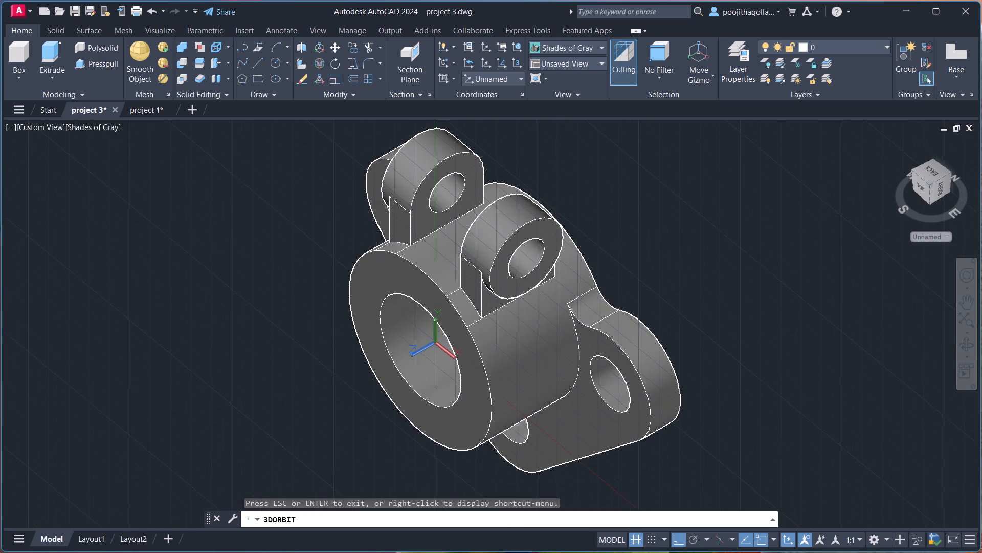
left_click_drag(647, 343, 665, 308)
scroll(632, 296, "down", 2)
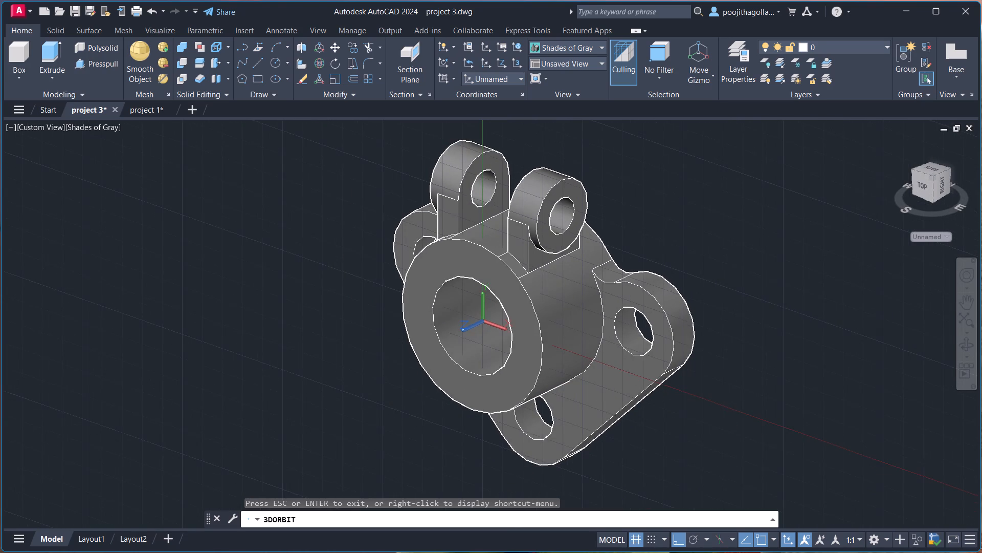
scroll(572, 312, "down", 2)
middle_click_drag(568, 312, 520, 316)
scroll(538, 325, "up", 1)
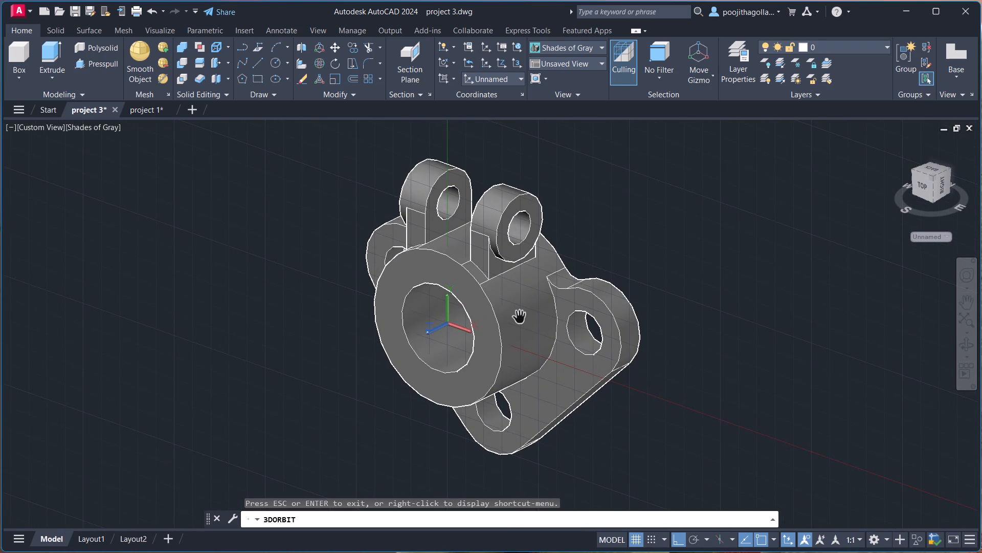
key("Escape")
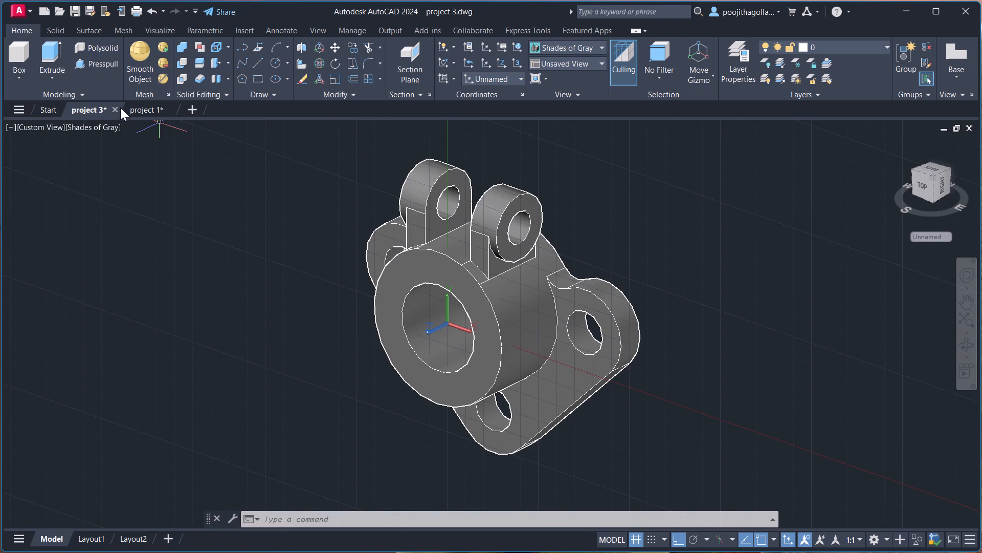
Set the visual style to Conceptual.
left_click(86, 128)
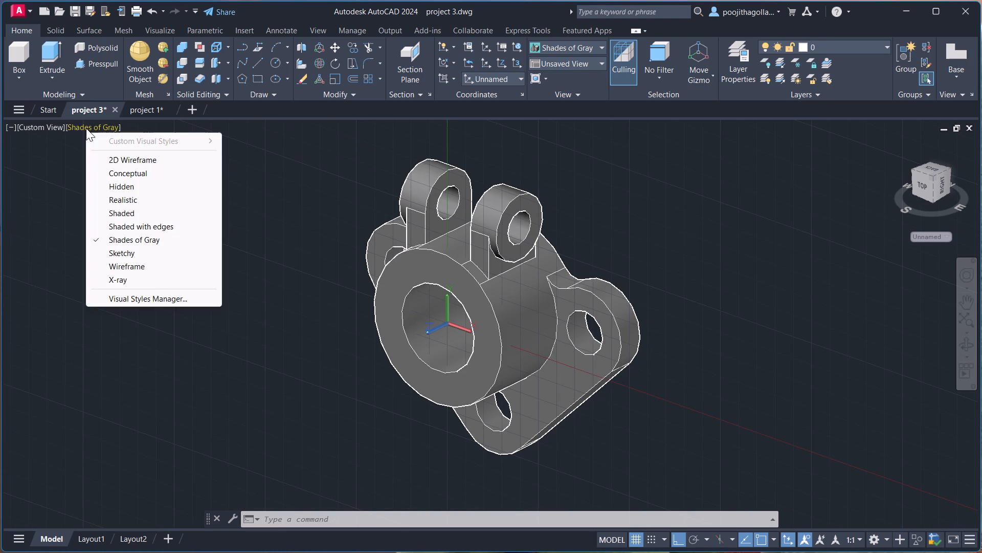
left_click(144, 175)
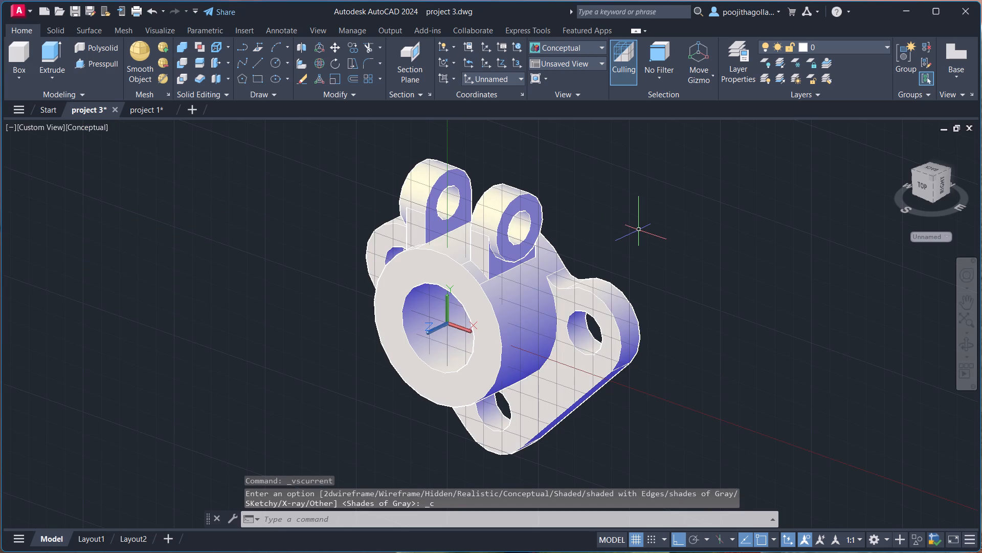
Save the project 3 drawing.
key("ctrl+s")
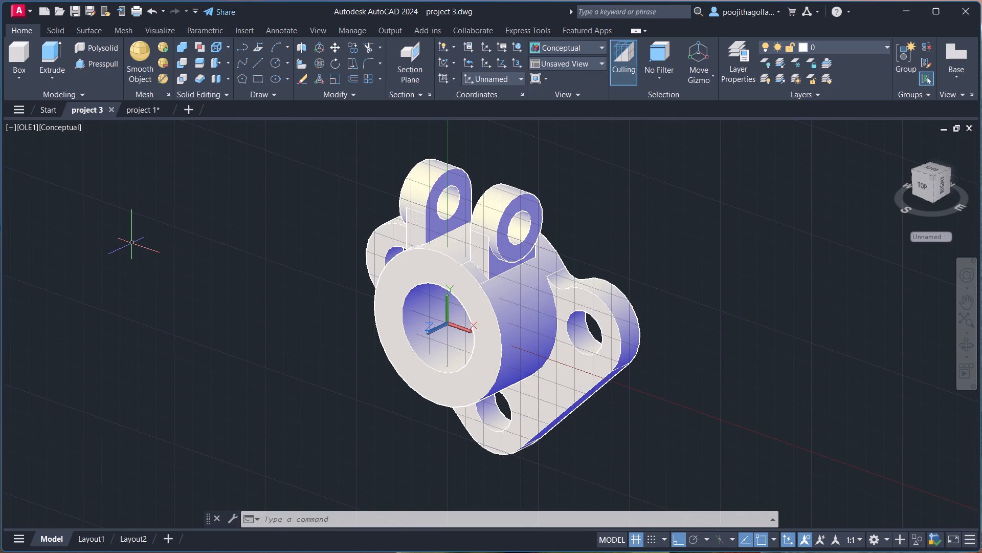
key("ctrl+s")
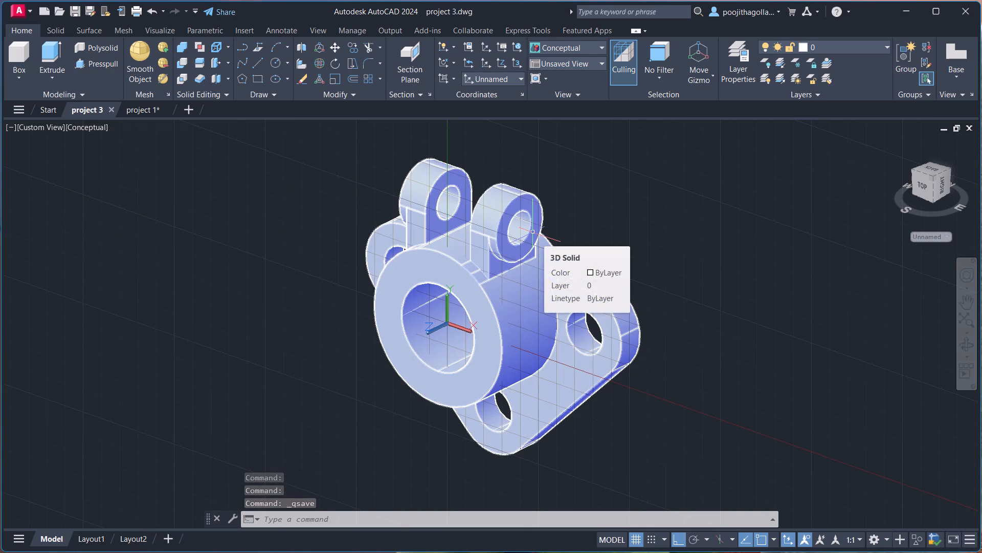
Query the drawing's log file path with the LOGFILENAME variable.
type("lo")
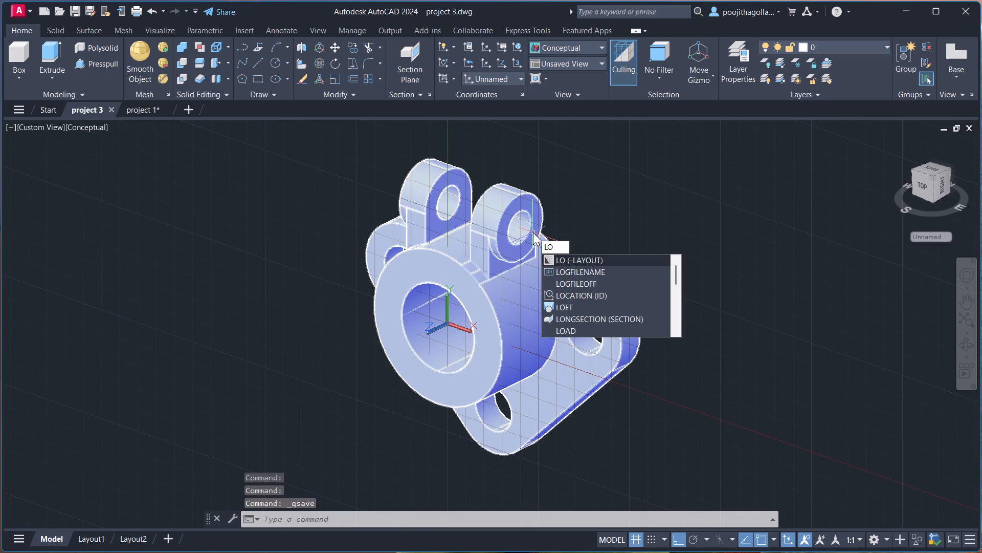
left_click(562, 272)
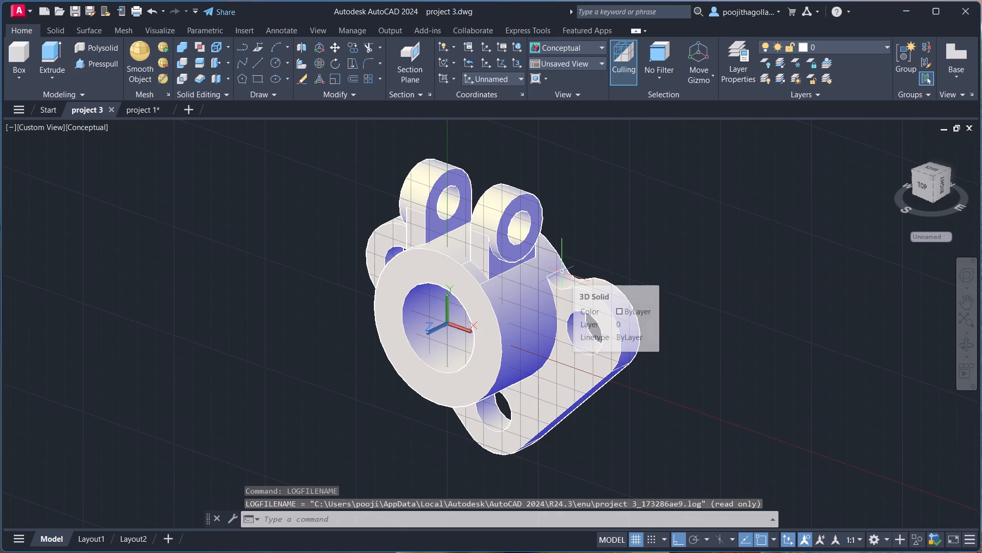
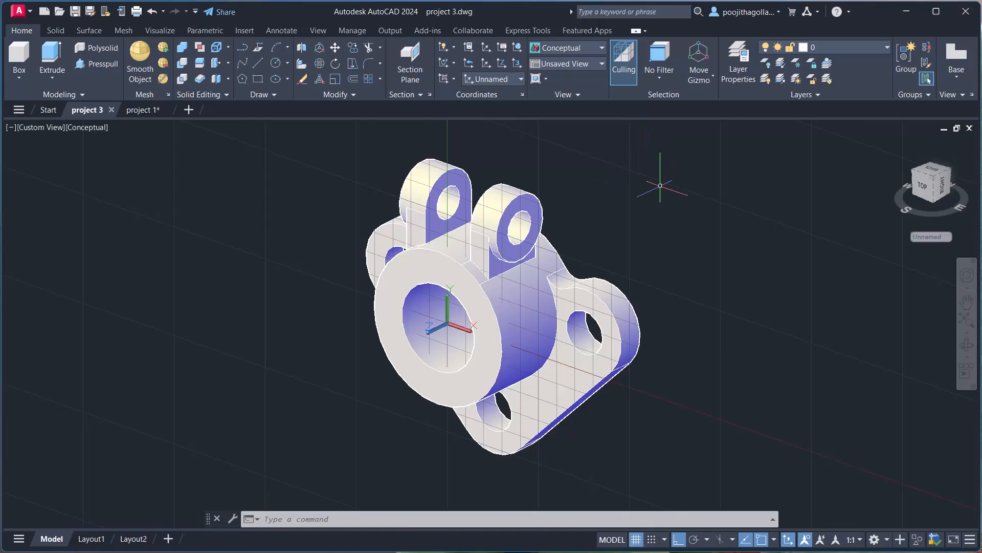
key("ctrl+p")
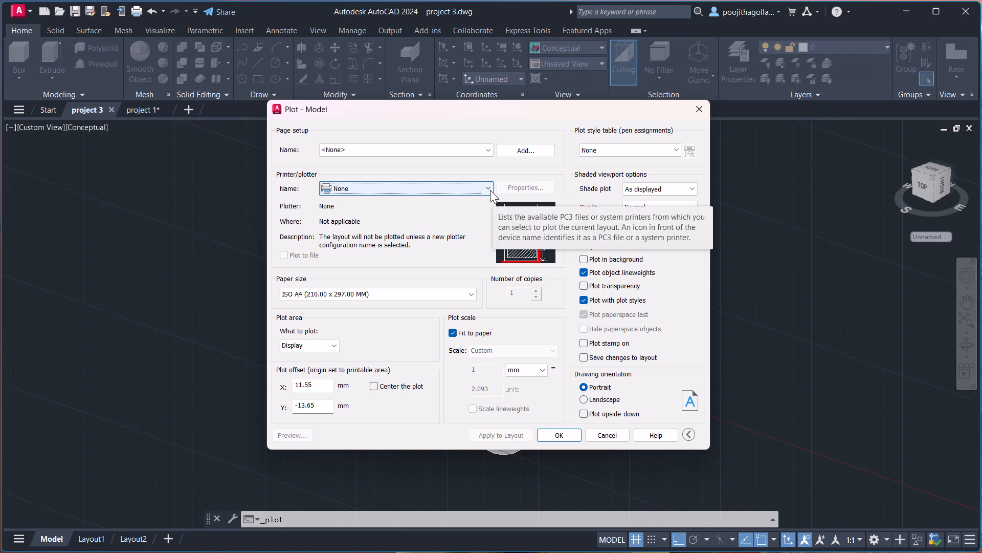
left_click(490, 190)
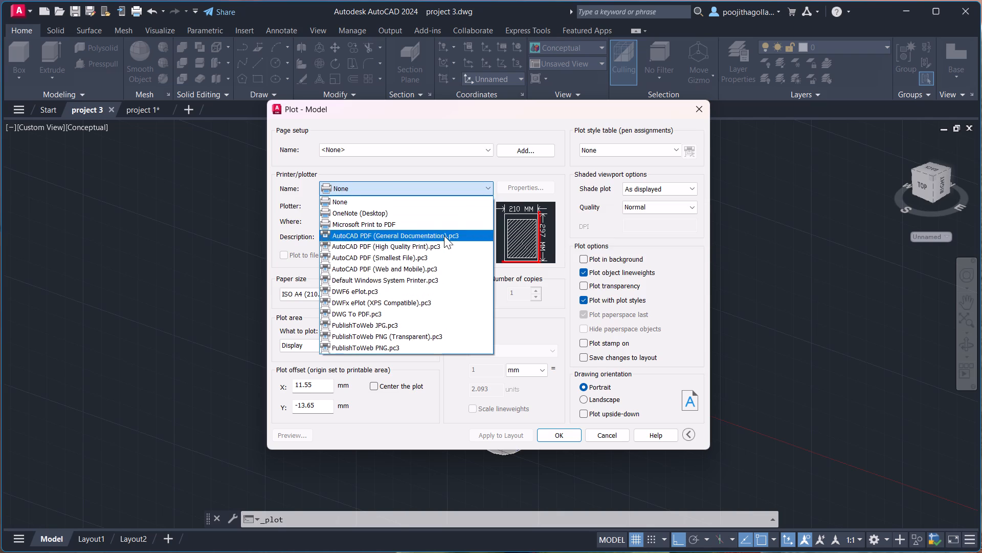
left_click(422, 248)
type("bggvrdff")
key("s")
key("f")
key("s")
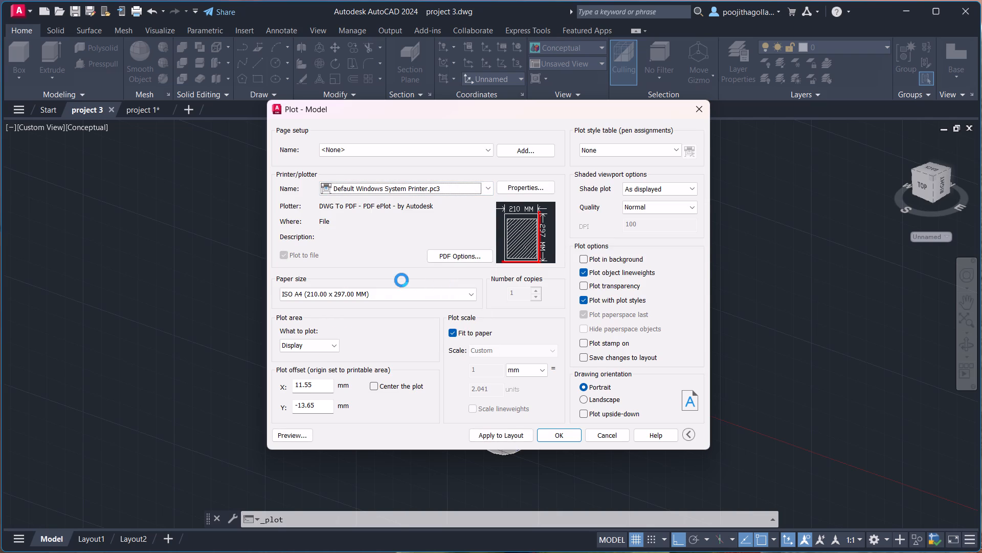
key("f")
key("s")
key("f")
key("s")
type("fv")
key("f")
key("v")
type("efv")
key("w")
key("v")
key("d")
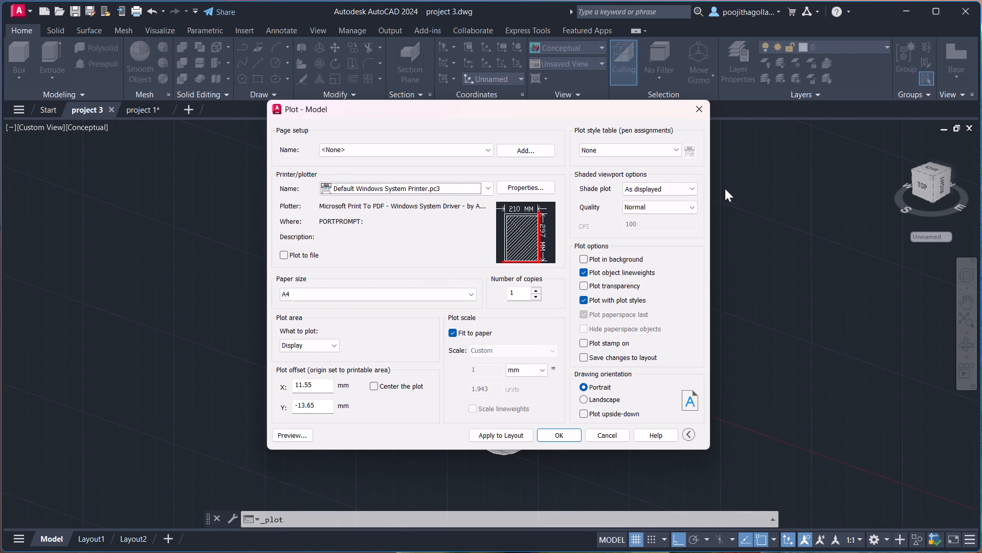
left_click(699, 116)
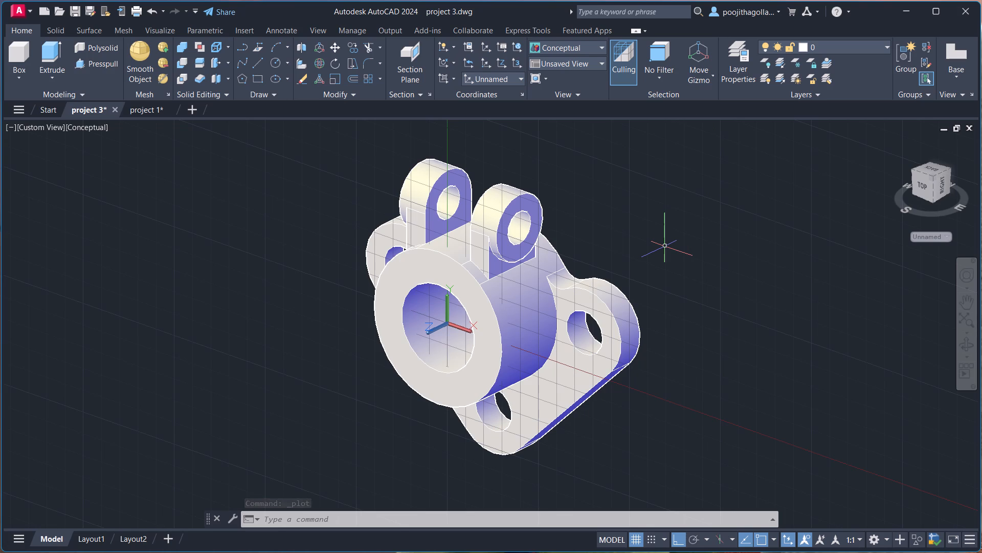
Start a plot of the model with the AutoCAD PDF (High Quality Print).pc3 plotter and centre the plot.
key("ctrl+p")
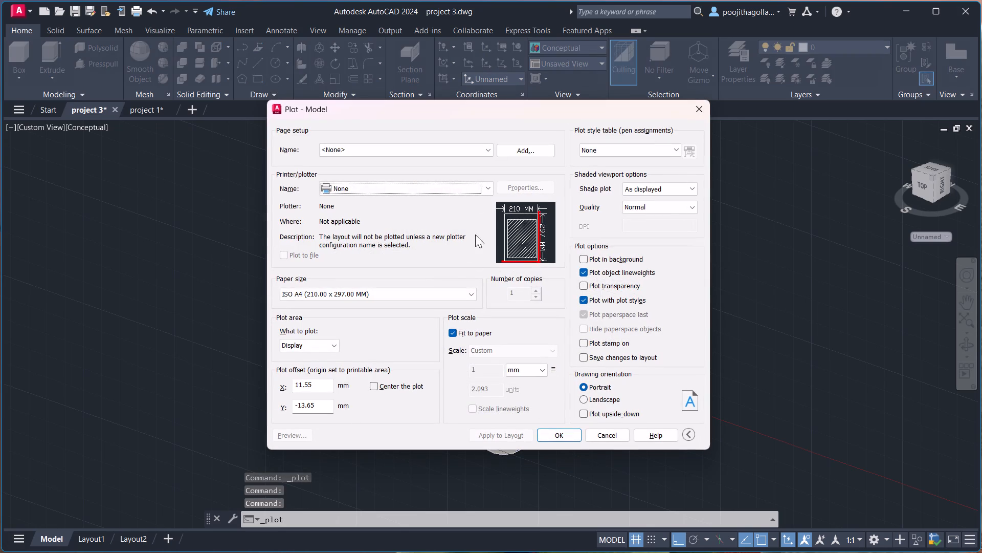
left_click(491, 188)
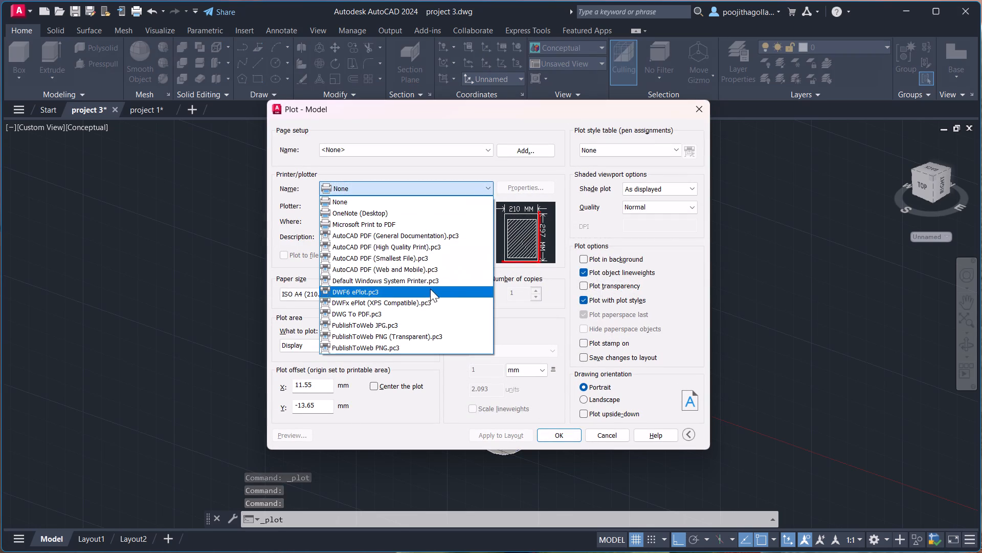
left_click(409, 246)
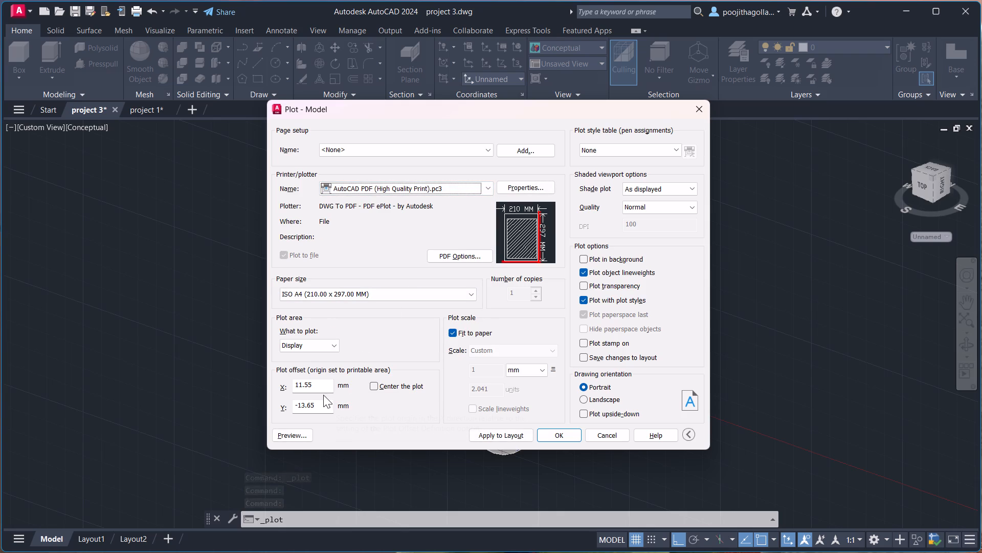
left_click(374, 384)
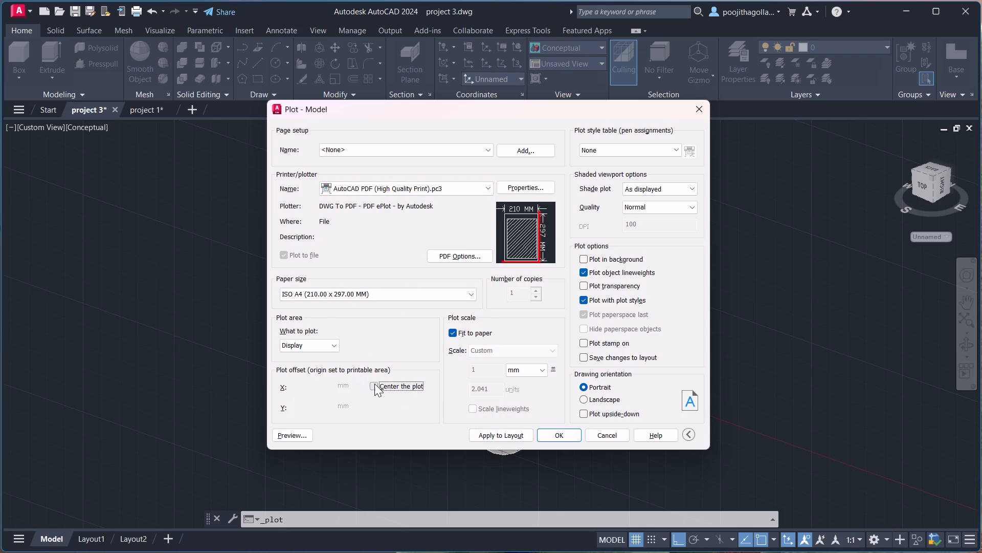
Set the plot area to a window enclosing the whole 3D bracket model.
left_click(334, 347)
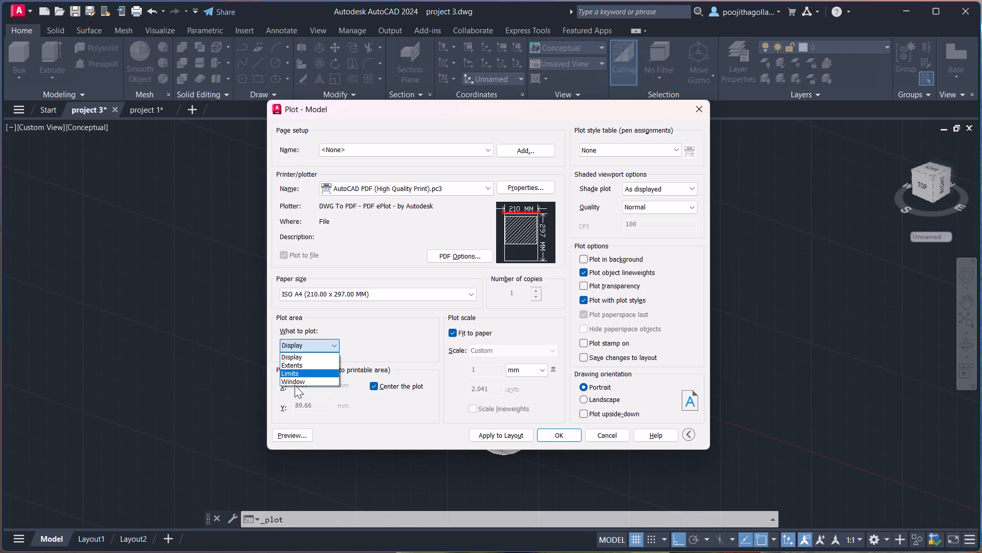
left_click(295, 385)
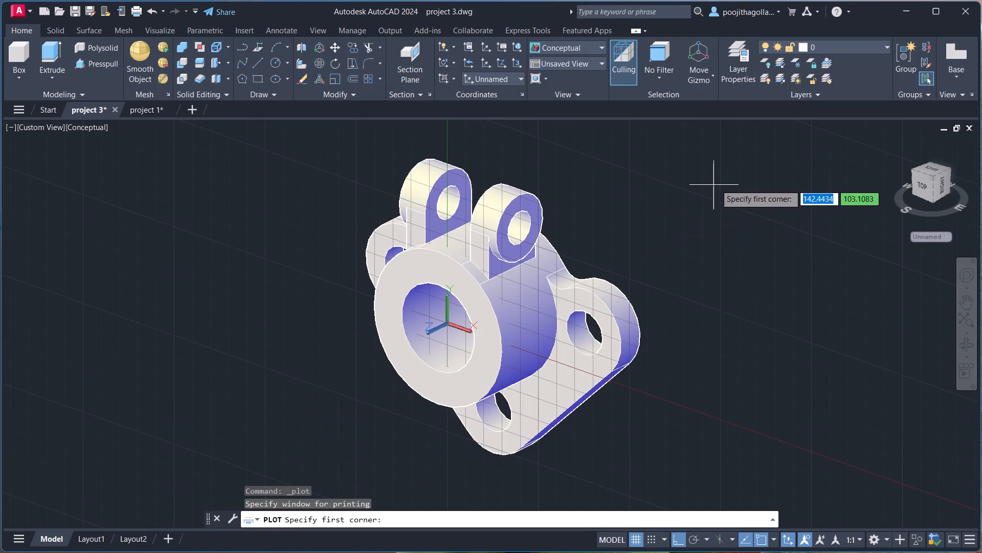
scroll(720, 186, "down", 1)
left_click(732, 156)
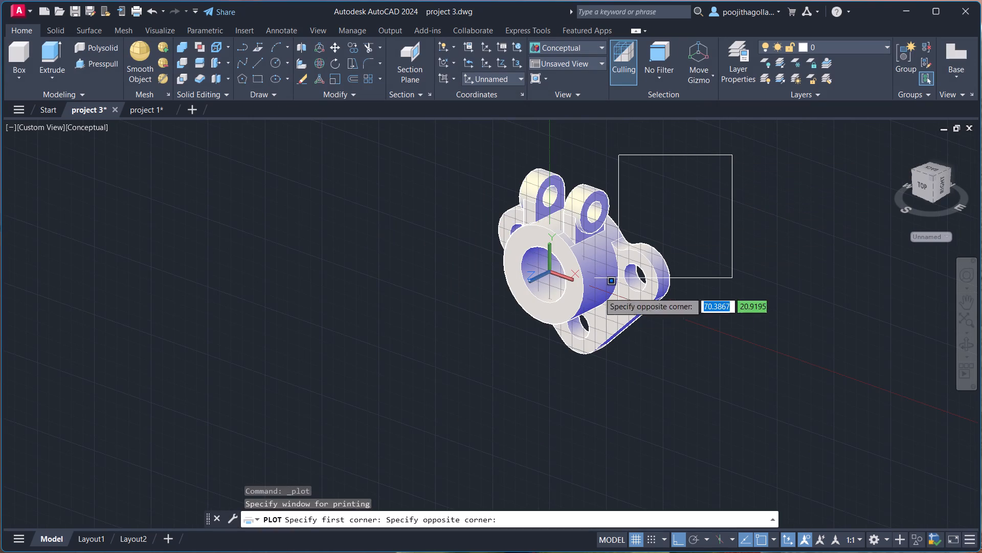
left_click_drag(415, 393, 559, 435)
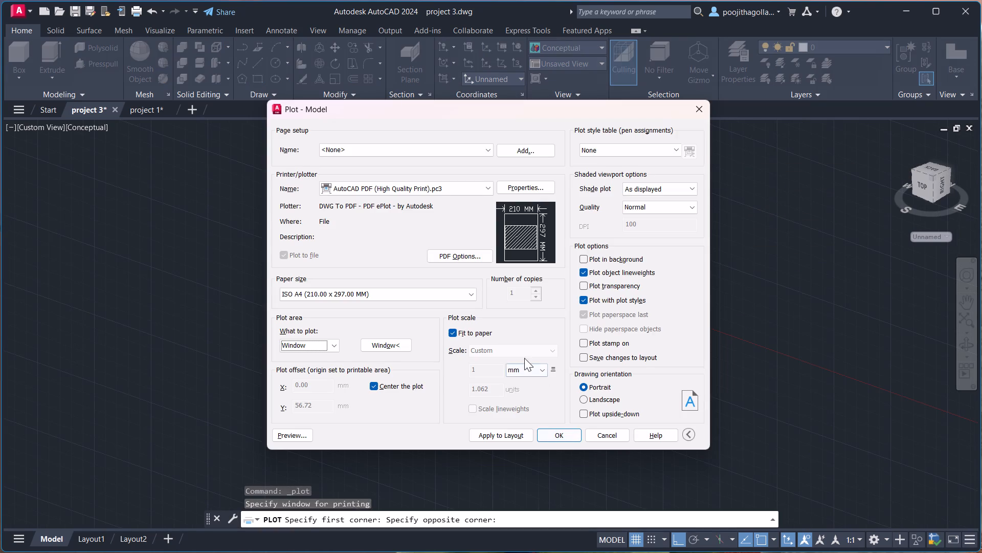
Preview the plot, output it as project 3-Model.pdf in the CAD folder within Documents, and close the resulting PDF.
left_click(288, 438)
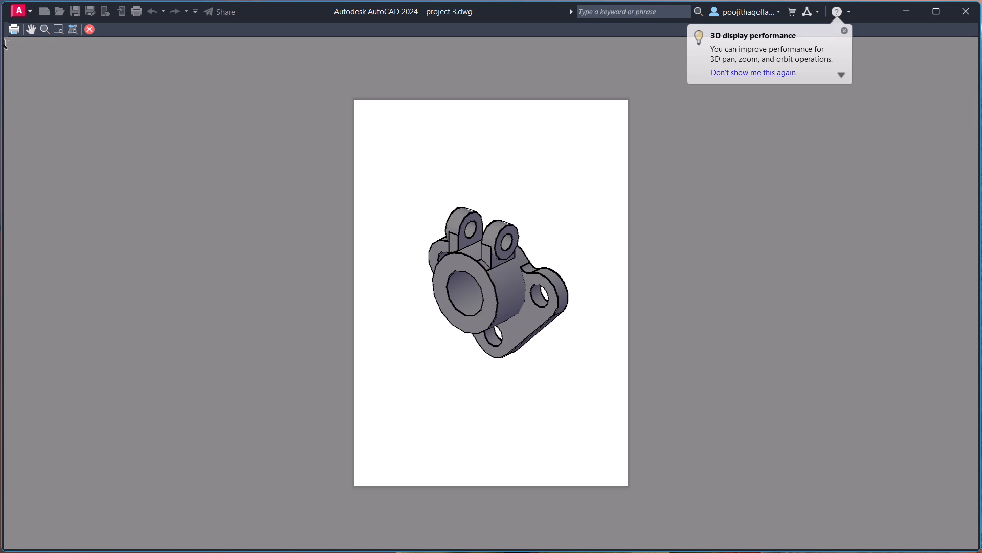
left_click(13, 24)
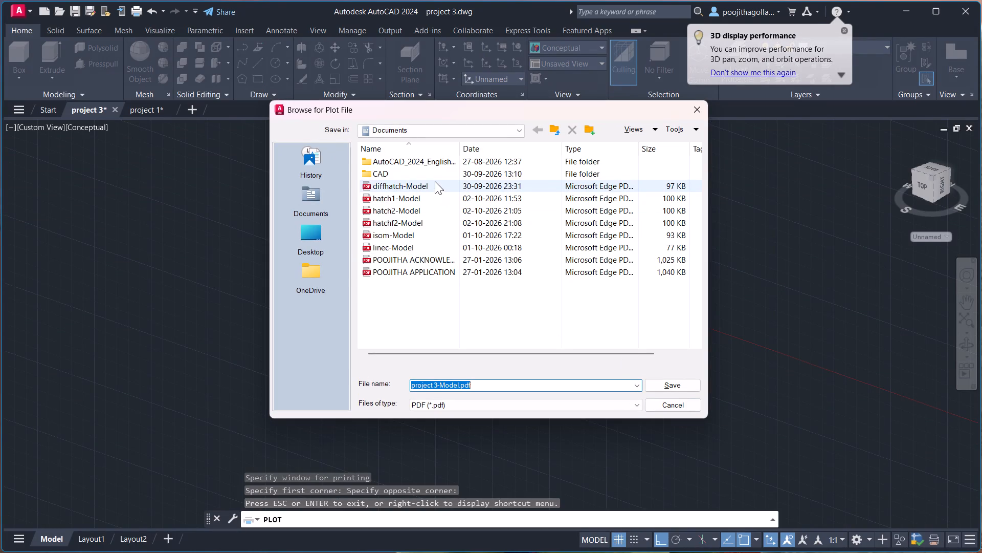
left_click(435, 174)
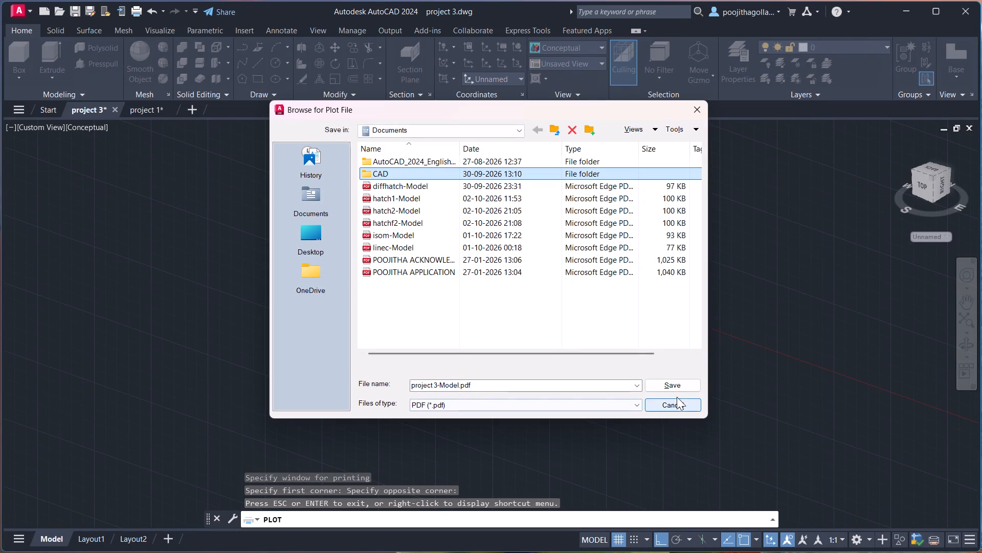
left_click(682, 384)
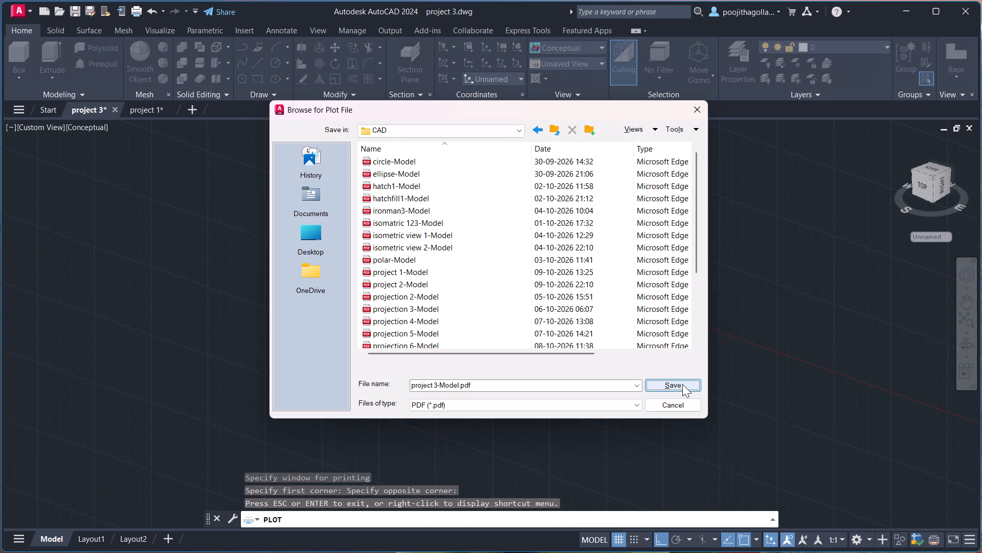
left_click(682, 384)
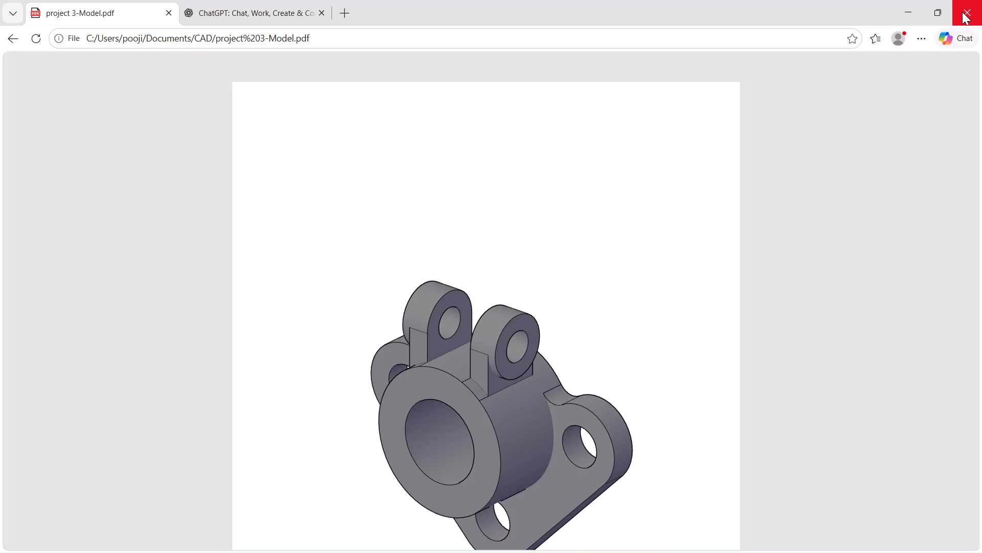
left_click(967, 17)
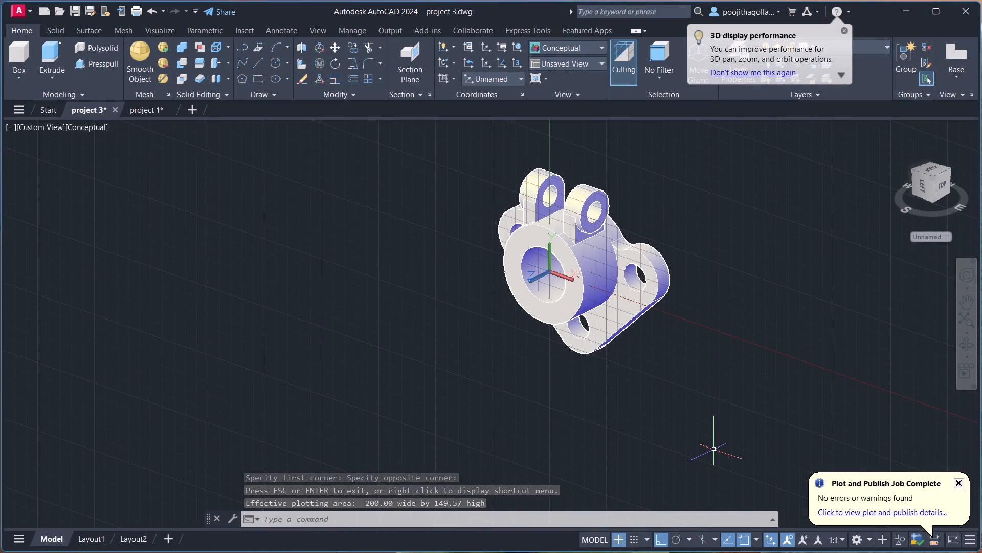